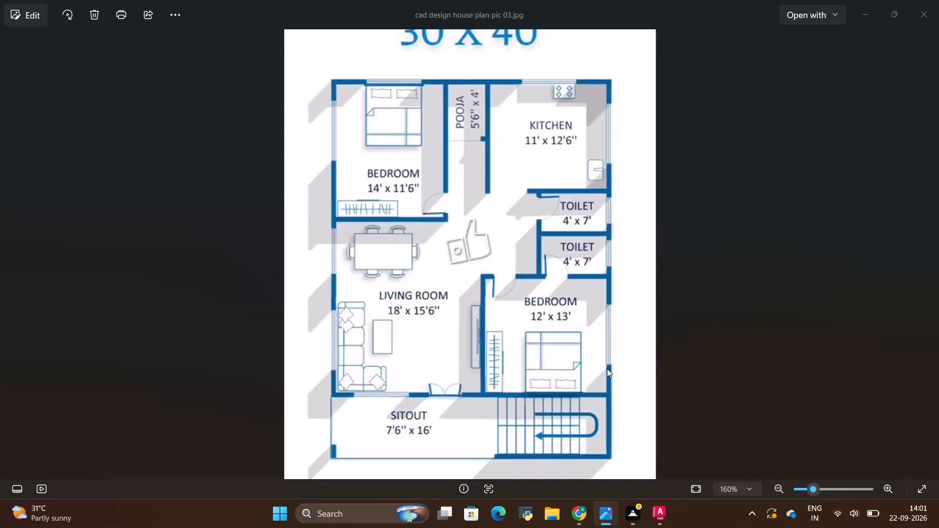
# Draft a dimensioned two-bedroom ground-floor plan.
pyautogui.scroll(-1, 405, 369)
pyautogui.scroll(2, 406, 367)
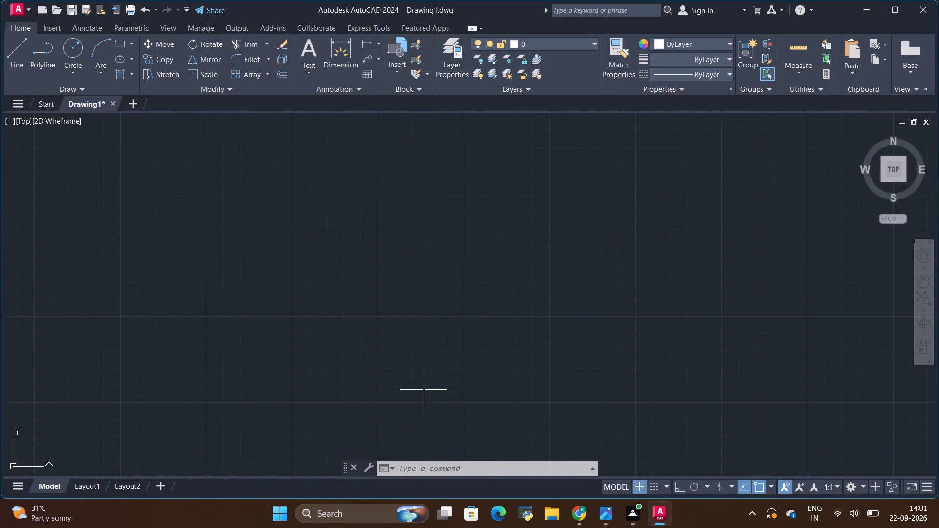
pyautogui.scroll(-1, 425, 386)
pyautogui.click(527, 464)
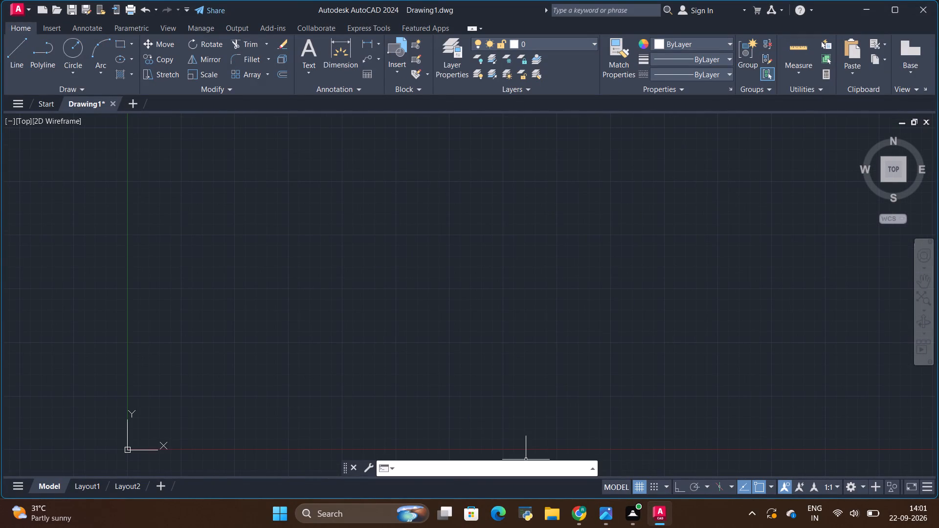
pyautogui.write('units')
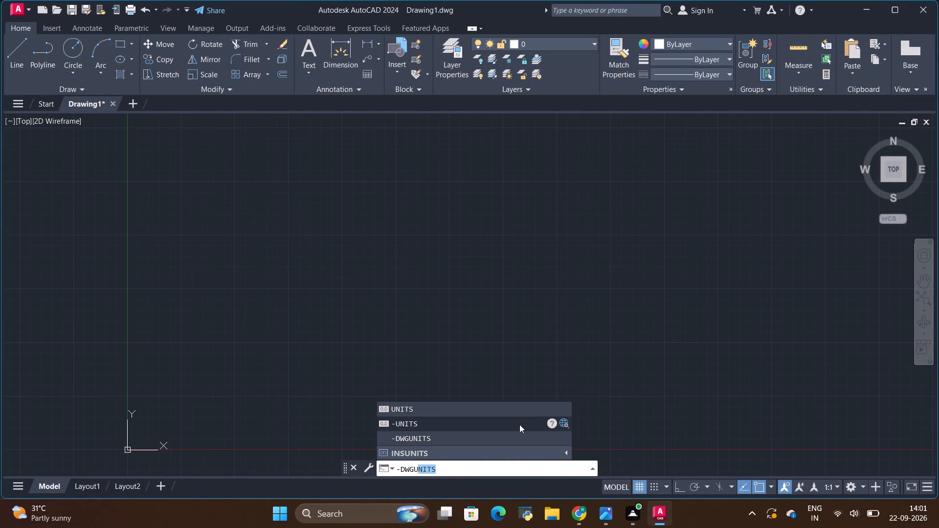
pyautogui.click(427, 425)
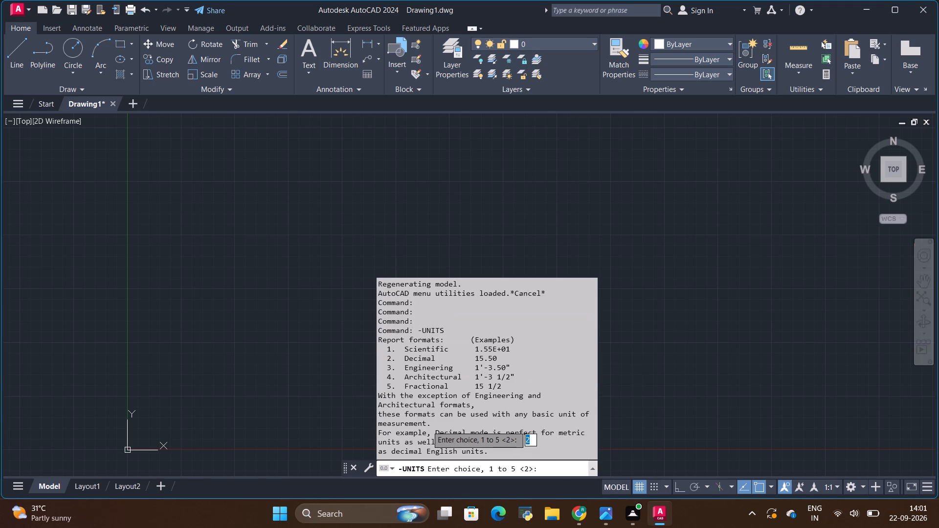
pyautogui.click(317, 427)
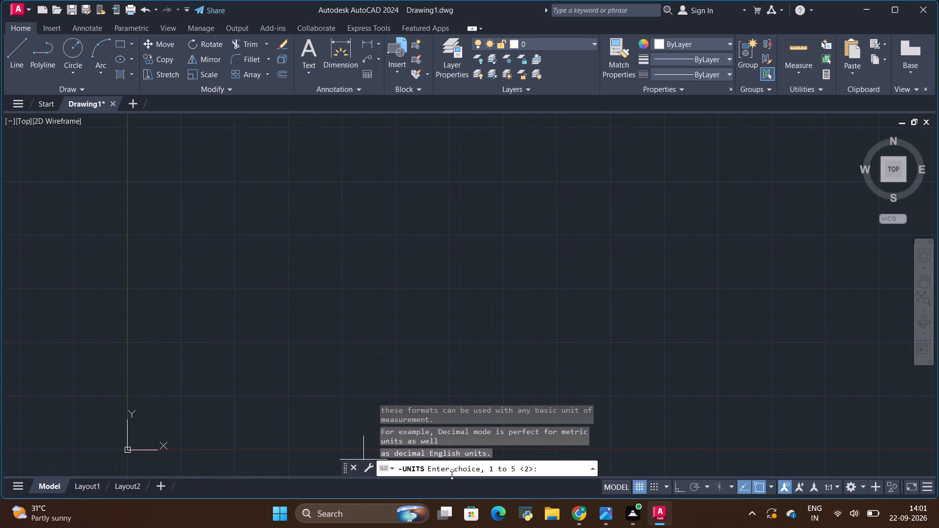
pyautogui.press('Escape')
# Configure the drawing units with Engineering as the length type and Inches as the insertion scale.
pyautogui.click(469, 470)
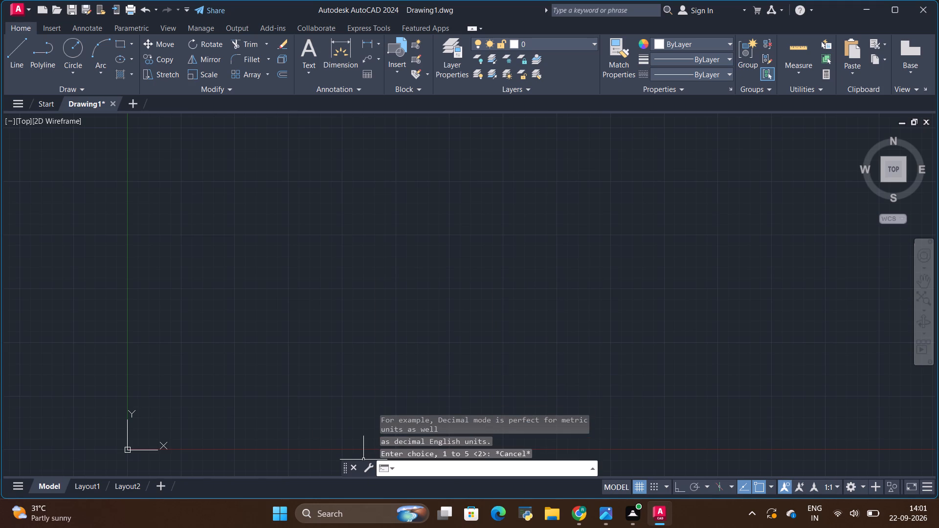
pyautogui.write('un')
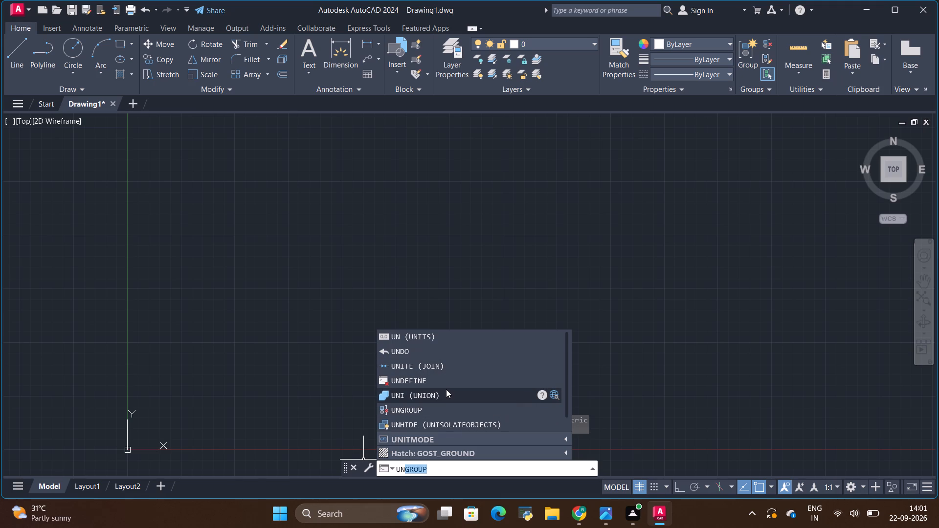
pyautogui.write('it')
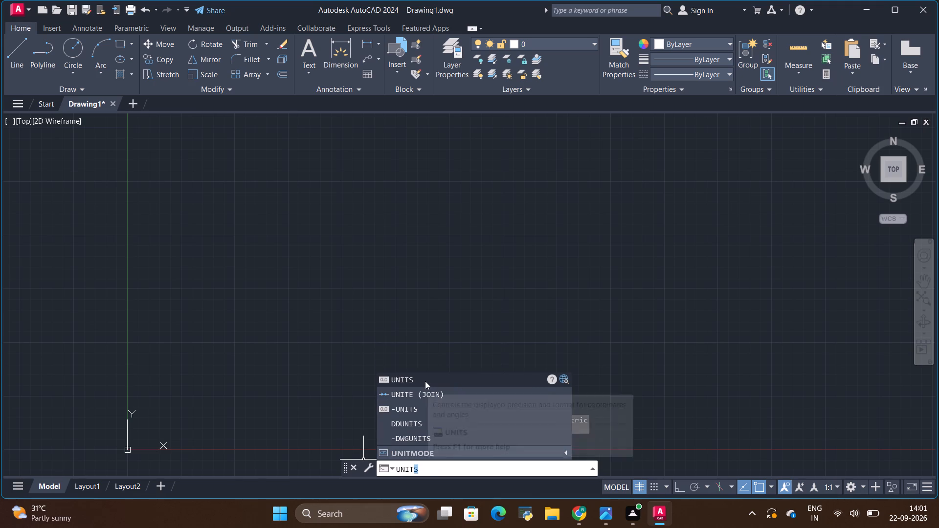
pyautogui.click(425, 381)
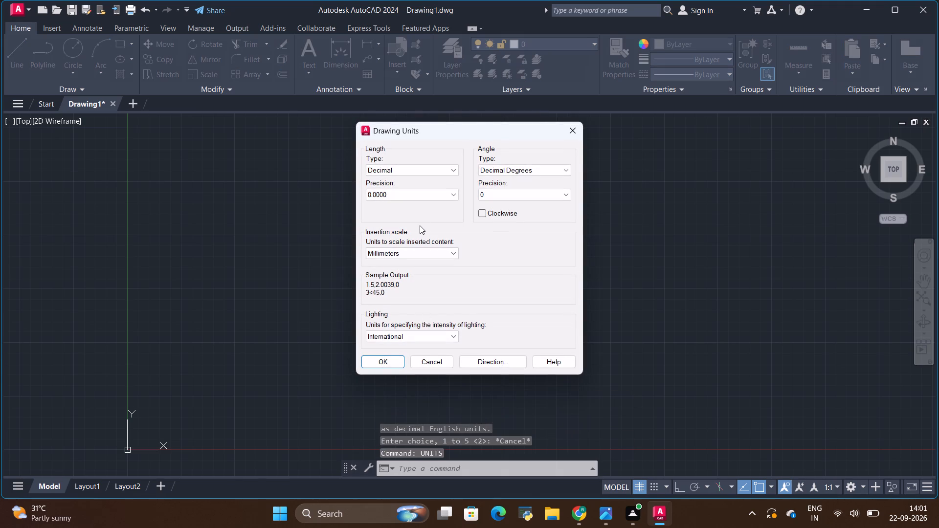
pyautogui.click(435, 168)
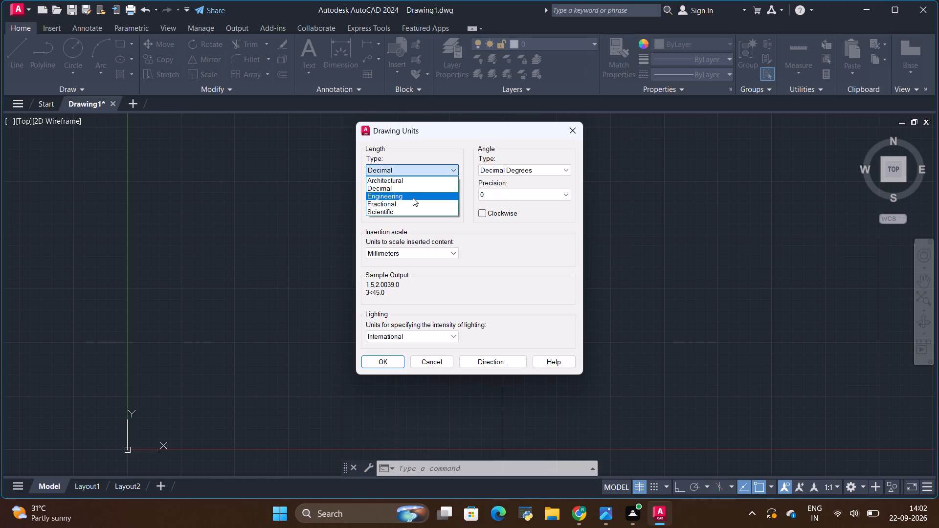
pyautogui.click(413, 198)
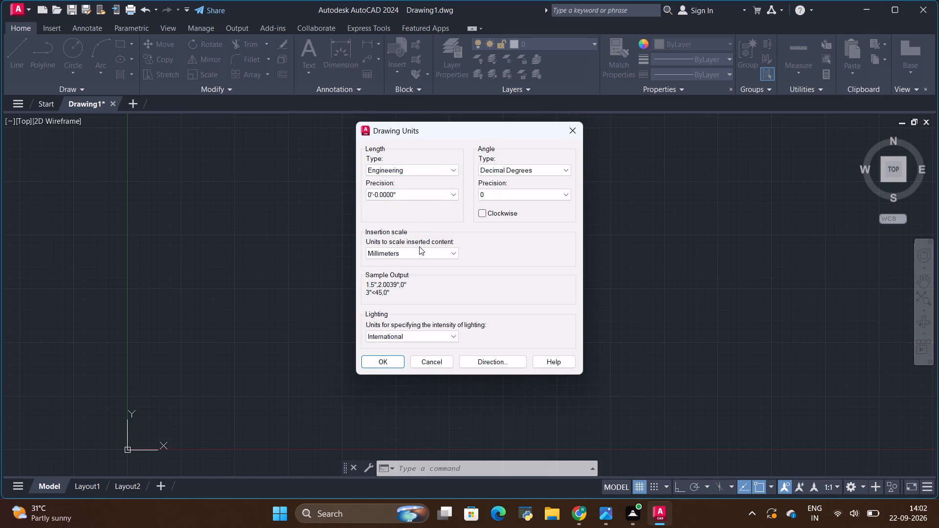
pyautogui.click(425, 251)
pyautogui.click(396, 267)
pyautogui.click(412, 173)
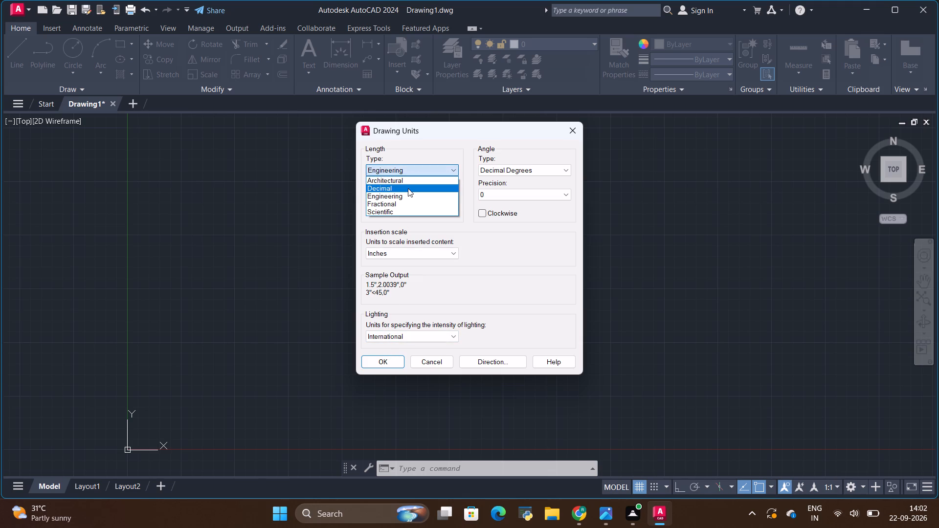
pyautogui.click(407, 189)
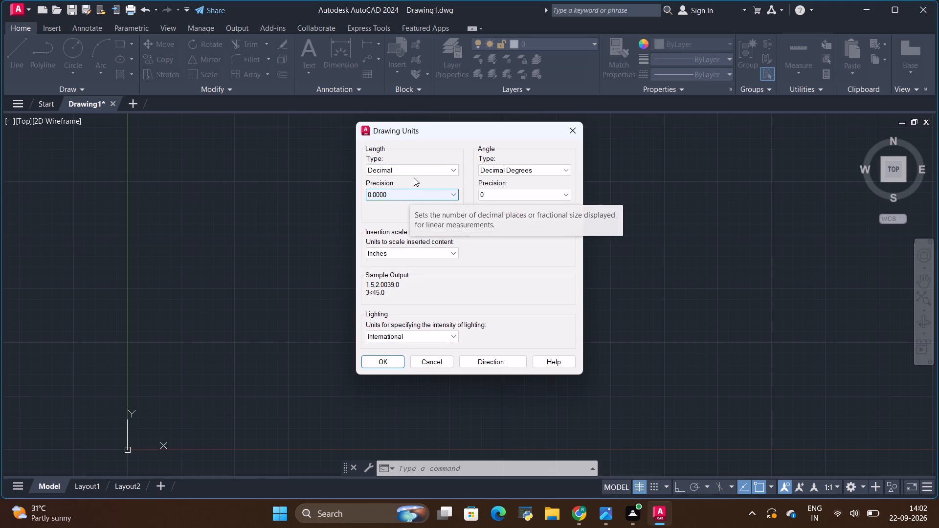
pyautogui.click(415, 175)
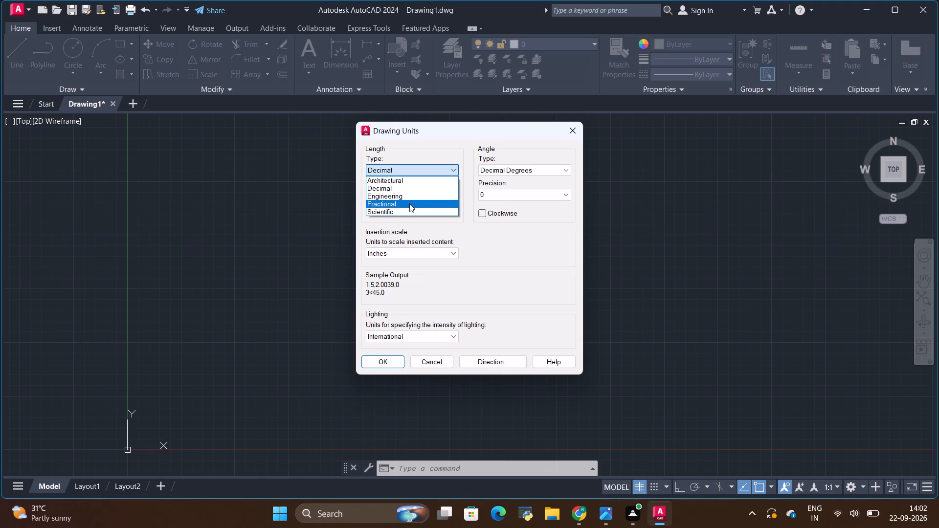
pyautogui.click(411, 181)
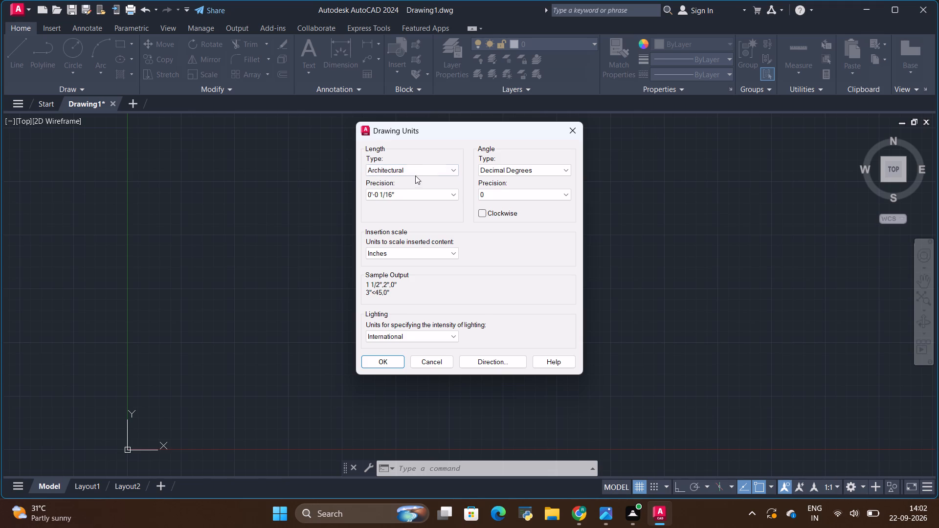
pyautogui.click(416, 175)
pyautogui.click(414, 197)
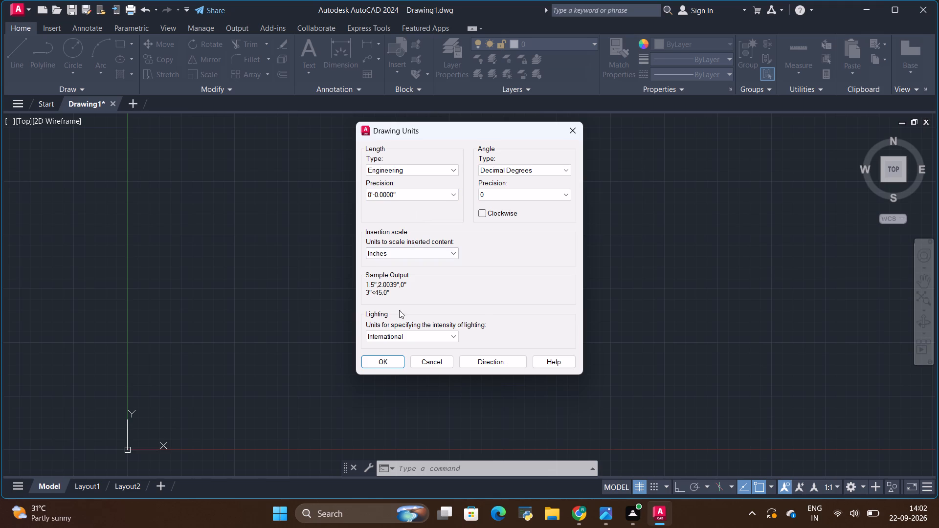
pyautogui.click(380, 367)
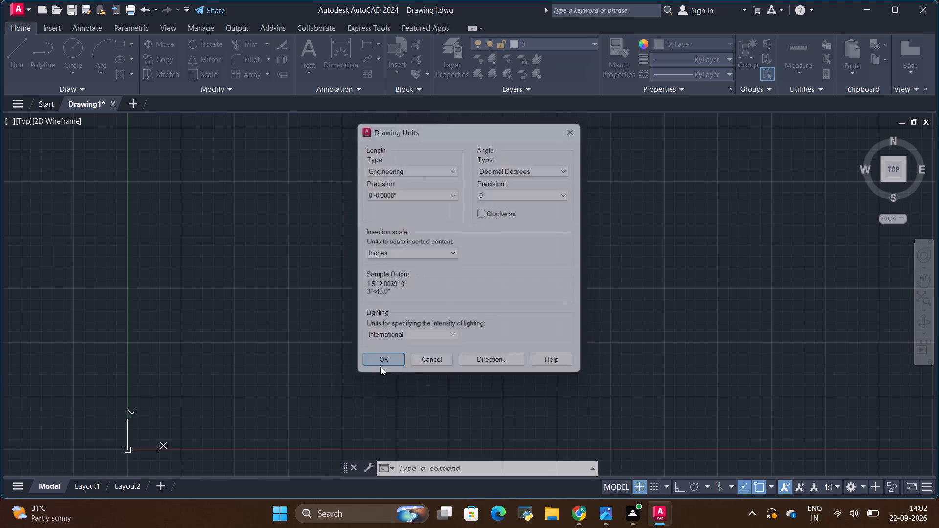
# Switch to the 30 x 40 house plan image in Photos, examine its room layout and dimensions, and return to AutoCAD.
pyautogui.scroll(-2, 426, 331)
pyautogui.scroll(1, 431, 331)
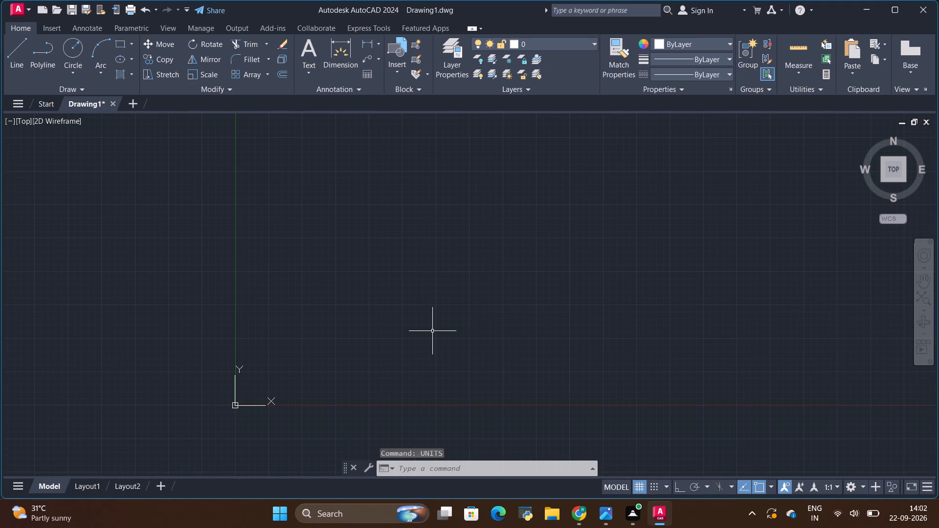
pyautogui.hotkey('alt', 'Tab')
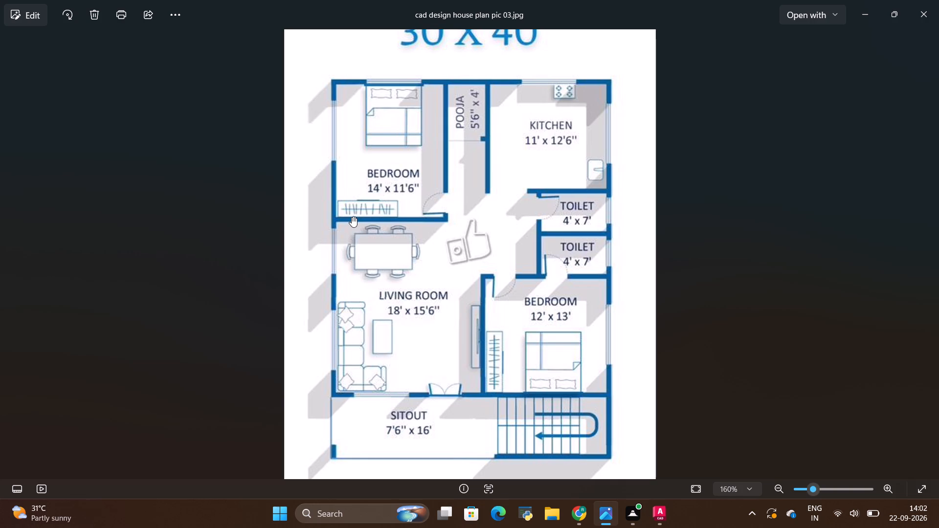
pyautogui.hotkey('alt', 'Tab')
pyautogui.hotkey('alt', 'Tab')
pyautogui.hotkey('alt', 'Tab')
pyautogui.hotkey('alt', 'Tab')
pyautogui.hotkey('alt', 'Tab')
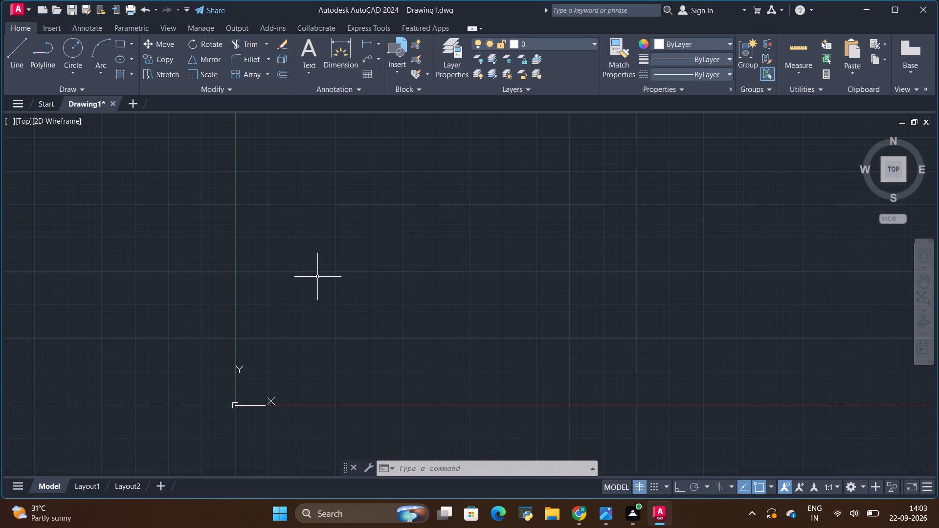
# Turn on Ortho and draw a 30' horizontal line as the first edge of the house outline, checking the reference plan for the width.
pyautogui.press('l')
pyautogui.click(365, 371)
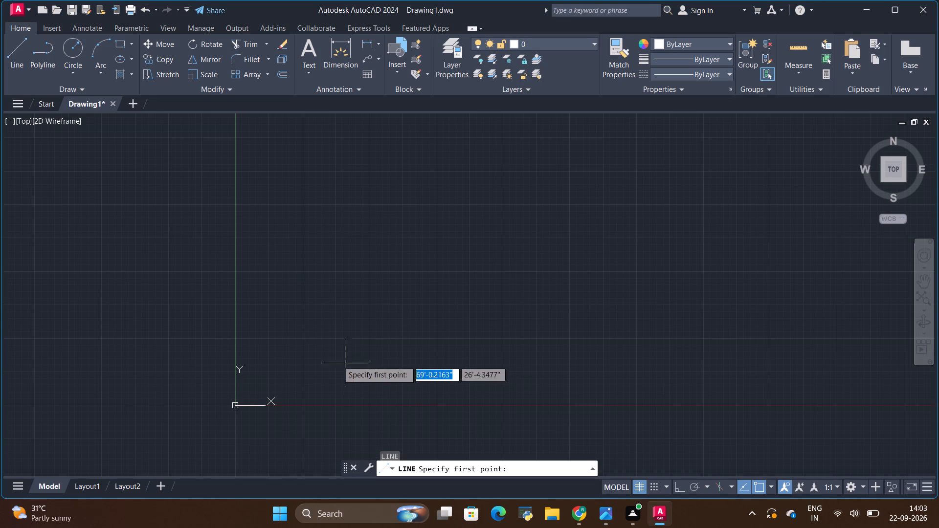
pyautogui.click(681, 487)
pyautogui.click(288, 341)
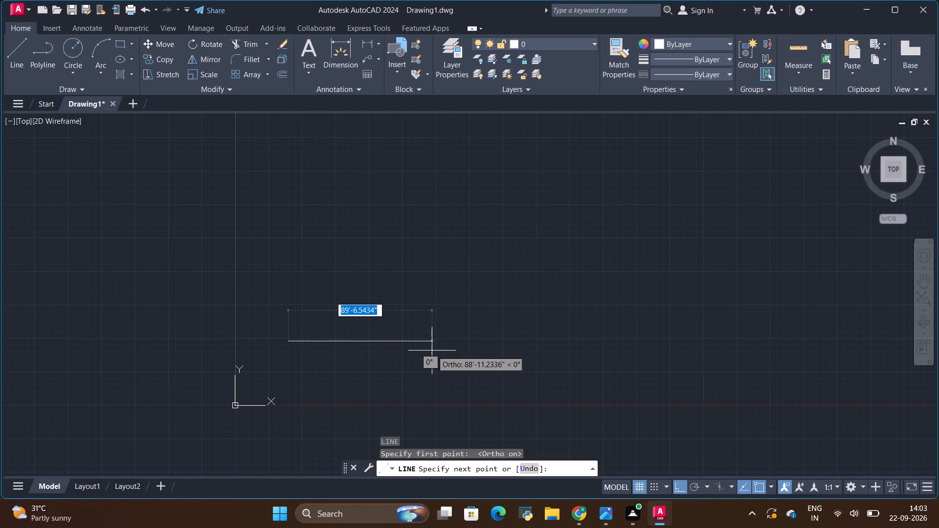
pyautogui.press('BackSpace')
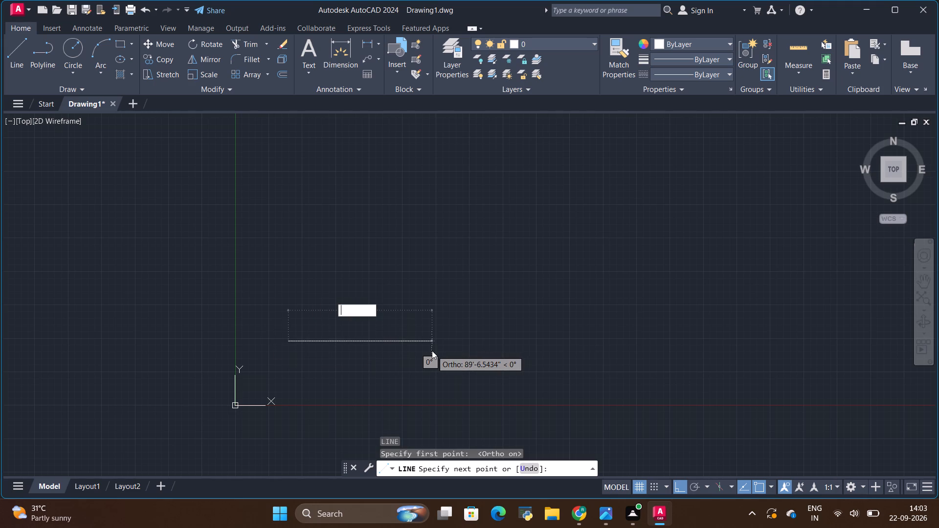
pyautogui.hotkey('alt', 'Tab')
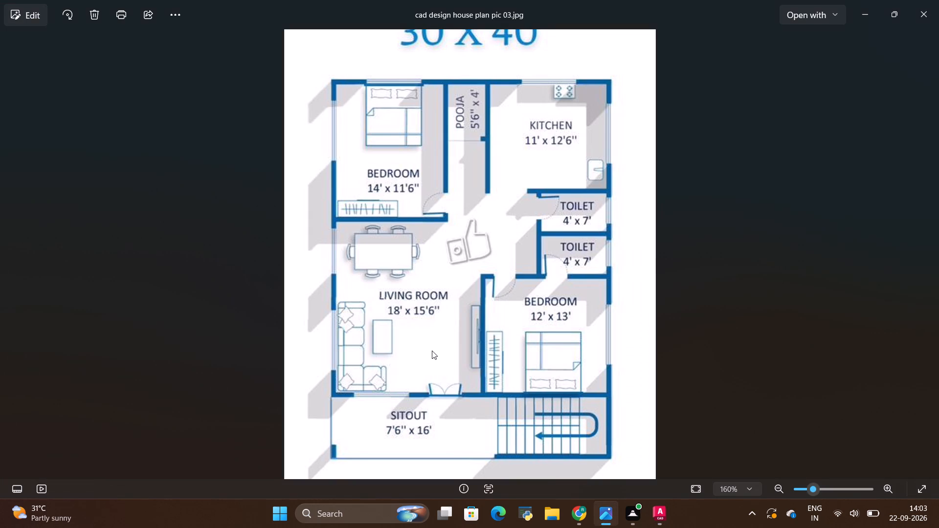
pyautogui.hotkey('alt', 'Tab')
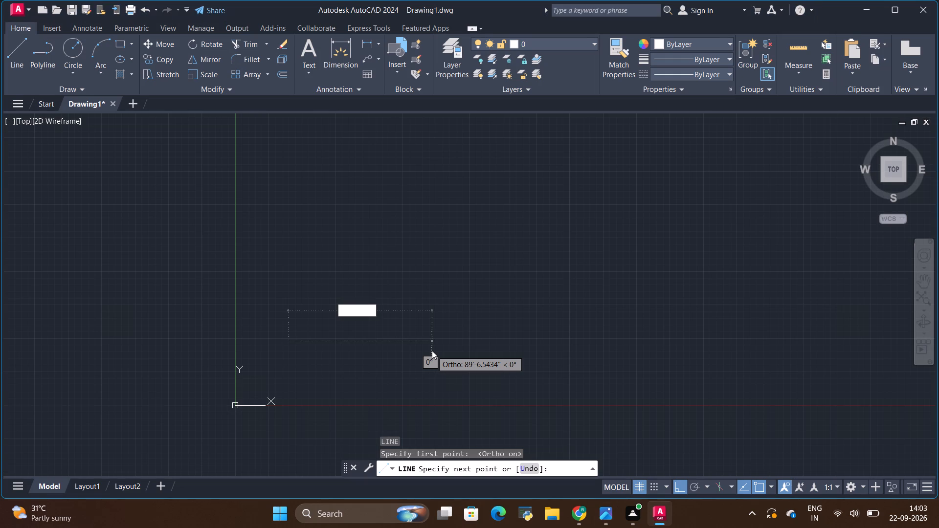
pyautogui.press('BackSpace')
pyautogui.press('3')
pyautogui.press('3')
pyautogui.press('BackSpace')
pyautogui.press('0')
pyautogui.hotkey('shift', '"')
pyautogui.press('BackSpace')
pyautogui.press("'")
pyautogui.press('Return')
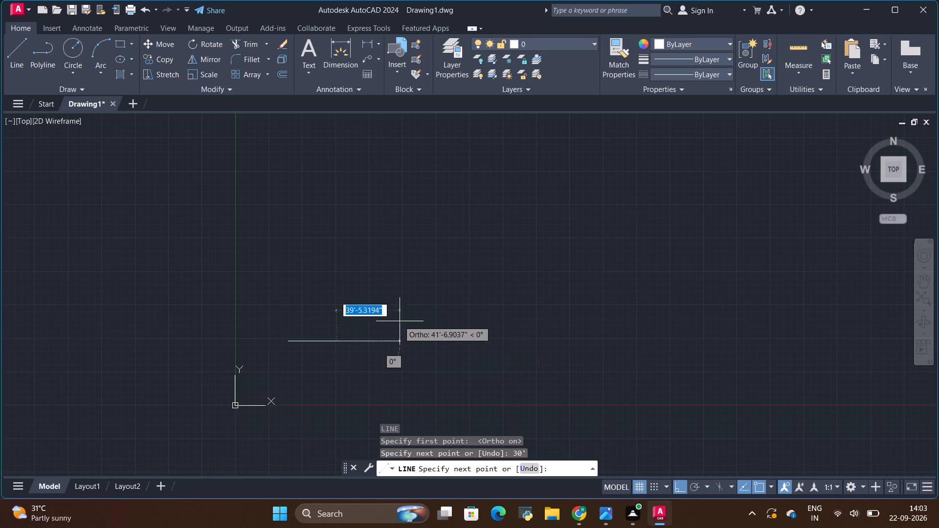
pyautogui.scroll(2, 308, 274)
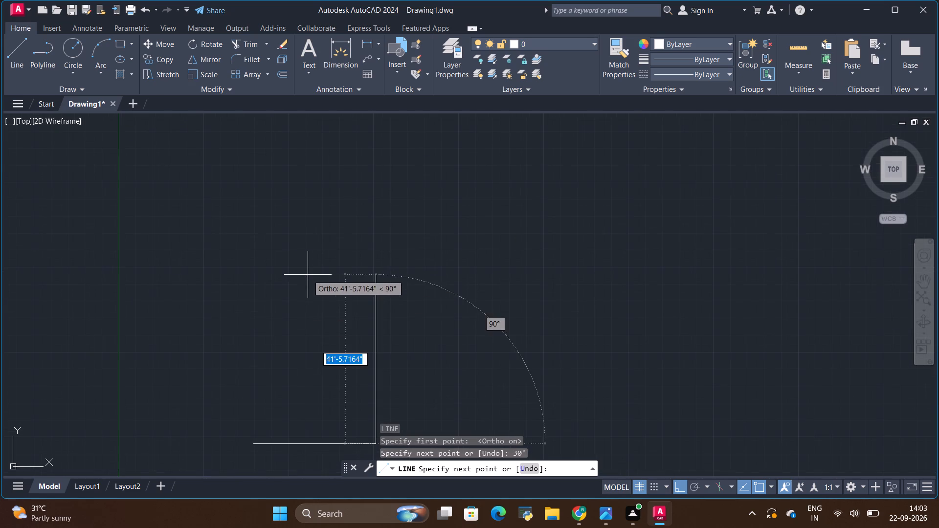
# Complete the rectangular house outline with a 40' vertical line, a 30' top line and a closing line back to the start point.
pyautogui.scroll(-2, 315, 305)
pyautogui.scroll(1, 308, 352)
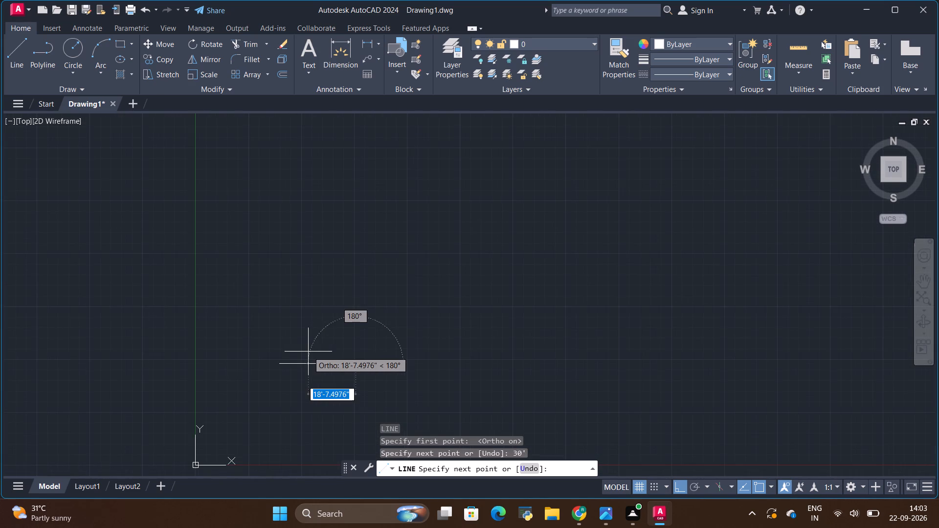
pyautogui.scroll(2, 308, 351)
pyautogui.scroll(-1, 309, 349)
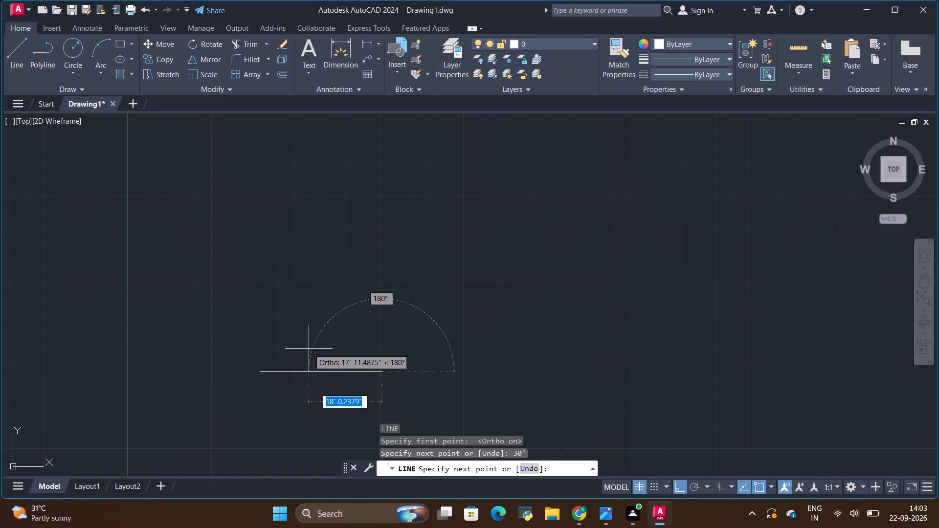
pyautogui.scroll(-1, 309, 348)
pyautogui.moveTo(309, 348); pyautogui.dragTo(309, 348, button='middle')
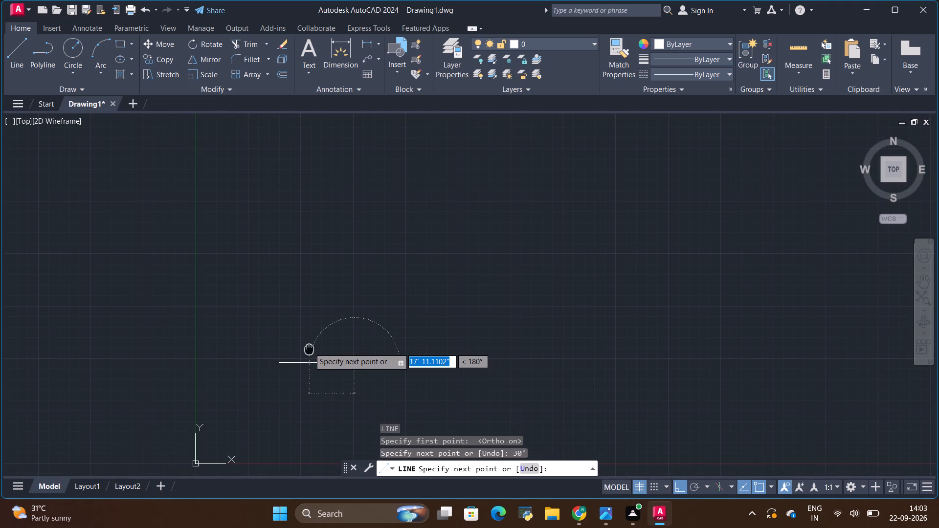
pyautogui.moveTo(309, 348); pyautogui.dragTo(246, 280, button='middle')
pyautogui.scroll(1, 259, 275)
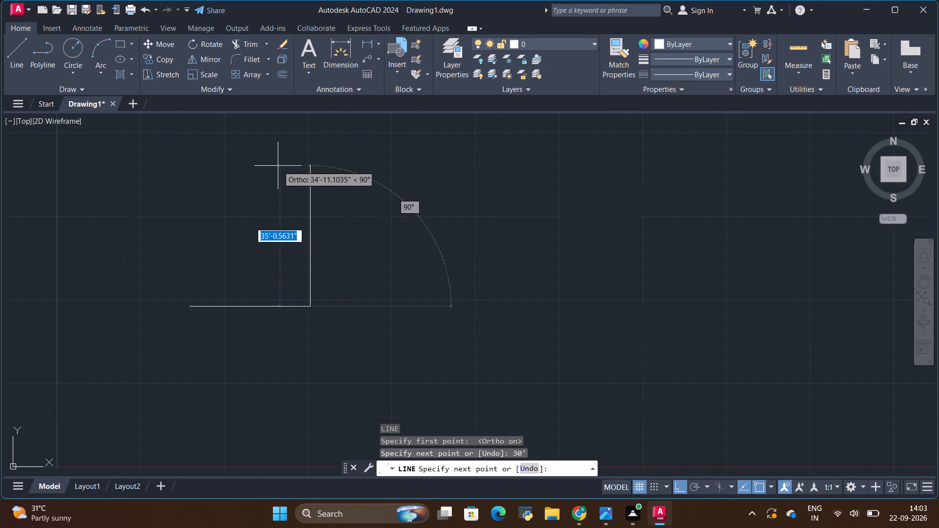
pyautogui.press('BackSpace')
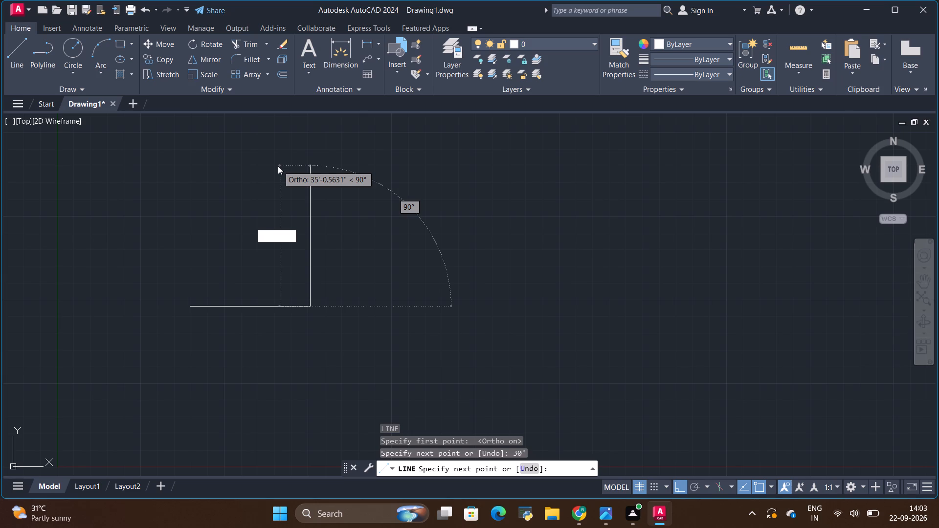
pyautogui.write('40')
pyautogui.press("'")
pyautogui.press('Return')
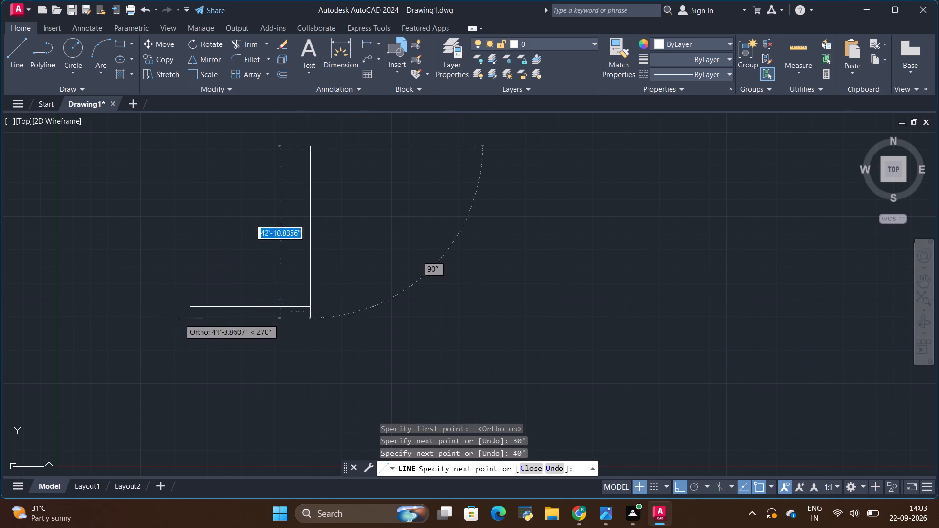
pyautogui.click(189, 148)
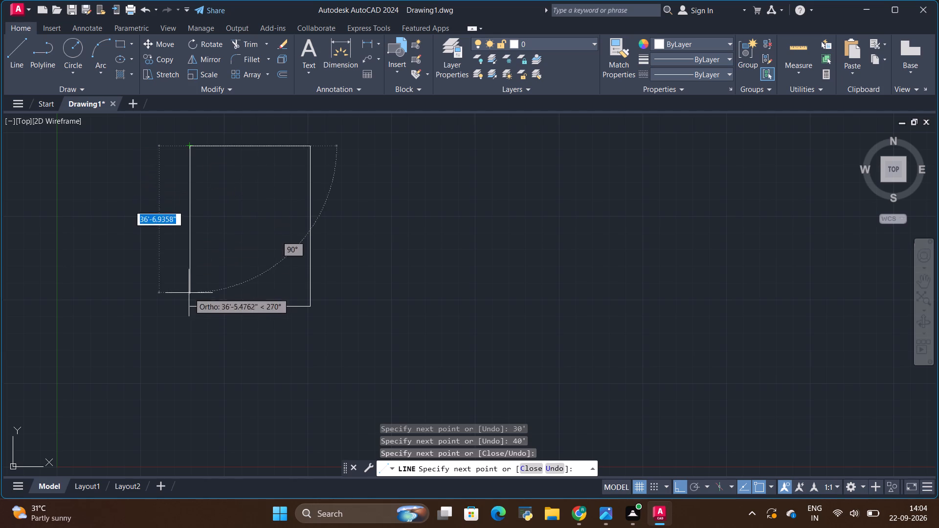
pyautogui.click(189, 306)
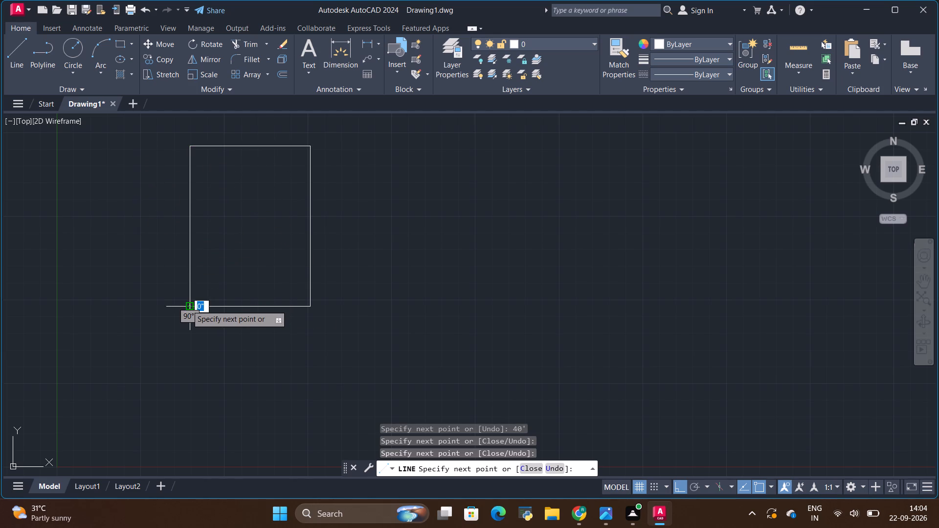
pyautogui.press('Escape')
# Dimension the width of the outline's top edge, placing the dimension line just above it.
pyautogui.scroll(-1, 232, 206)
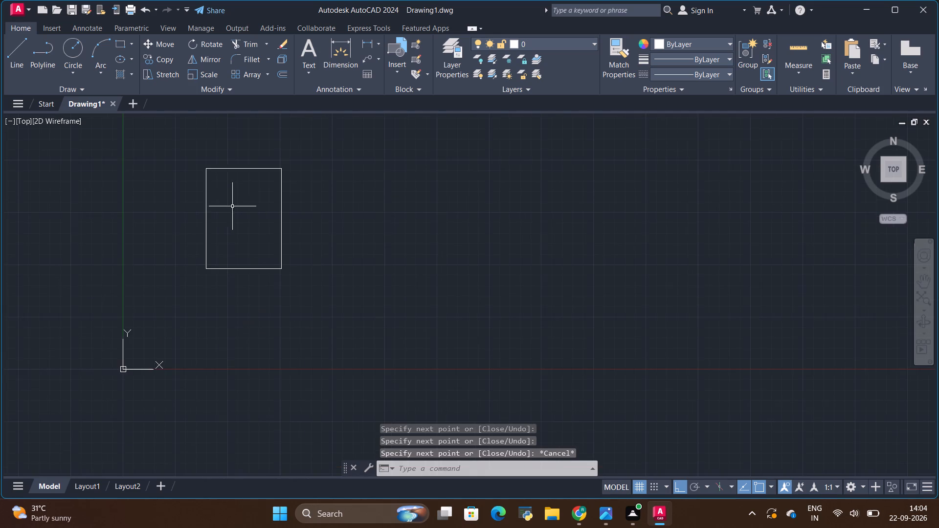
pyautogui.scroll(2, 221, 164)
pyautogui.click(339, 55)
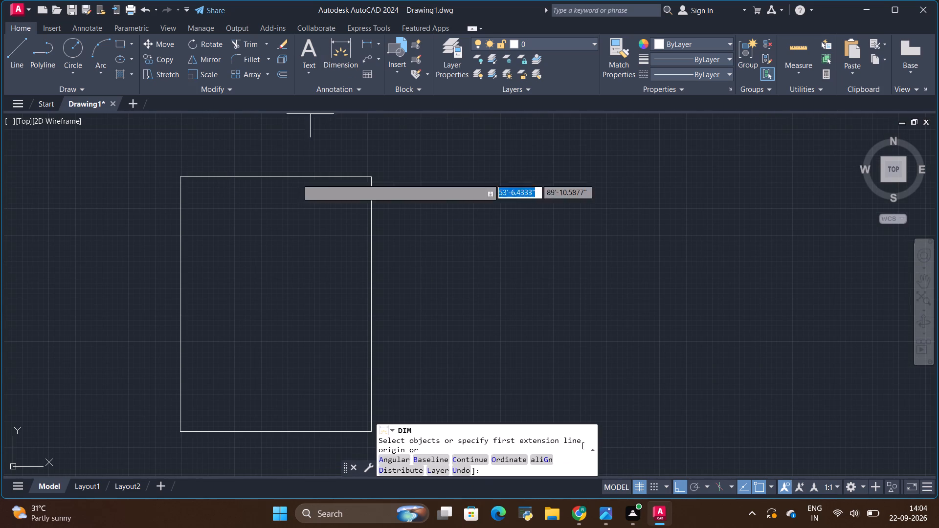
pyautogui.click(179, 178)
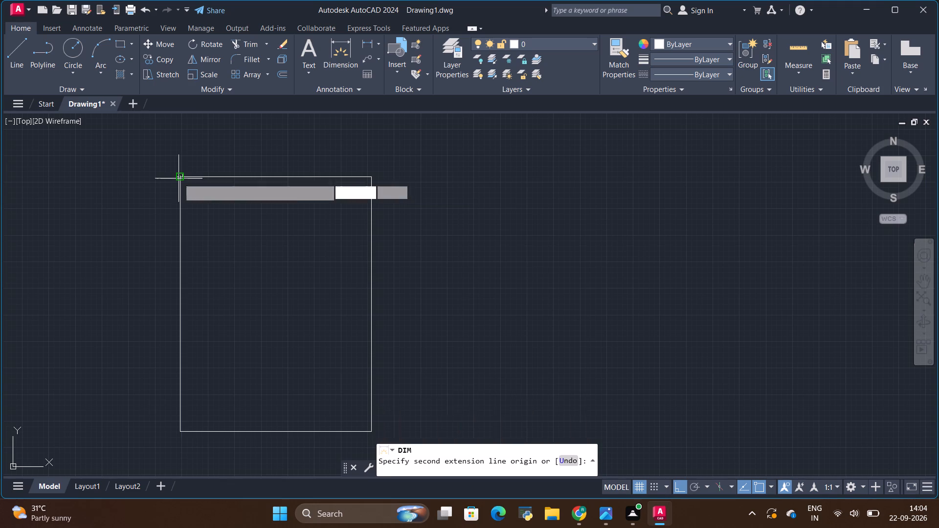
pyautogui.click(371, 176)
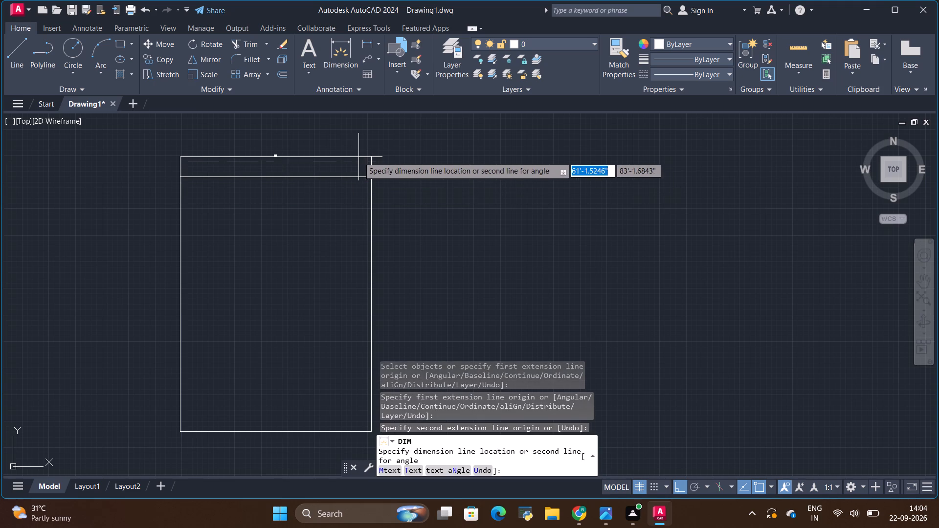
pyautogui.click(357, 159)
# Examine the dimension text and its readability above the outline's top edge.
pyautogui.scroll(4, 271, 151)
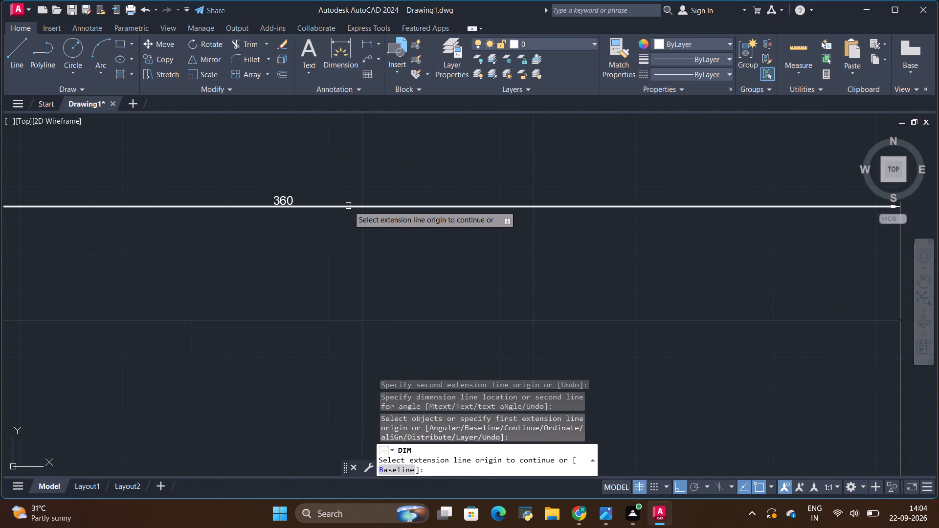
pyautogui.scroll(-1, 457, 201)
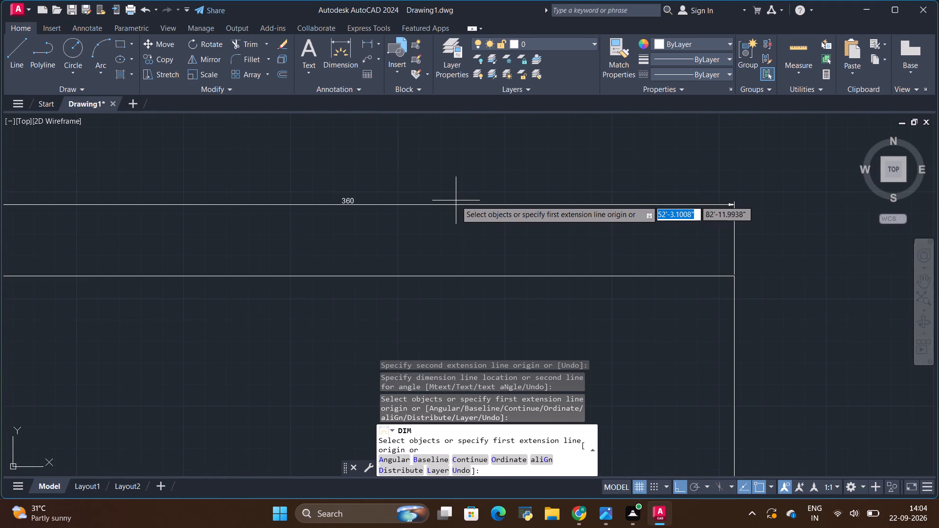
pyautogui.scroll(-2, 403, 198)
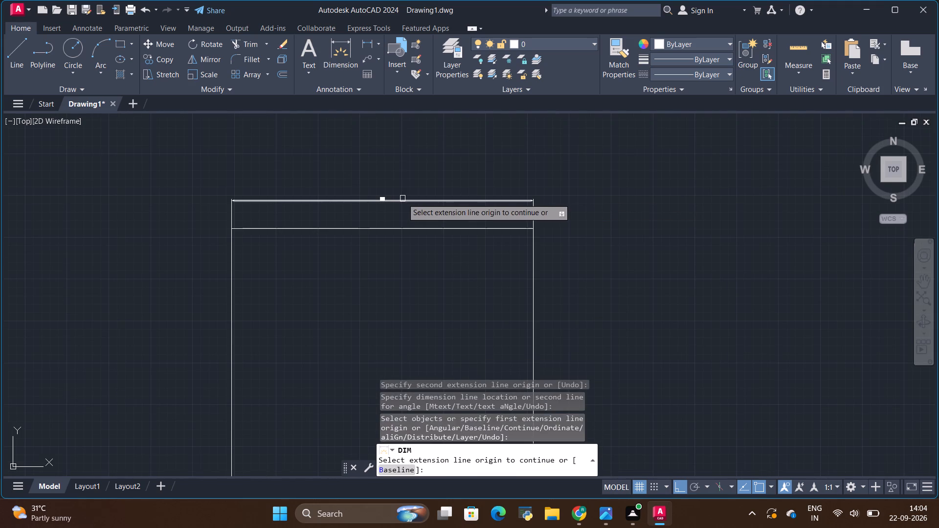
pyautogui.scroll(-1, 396, 195)
pyautogui.scroll(-2, 353, 196)
pyautogui.scroll(2, 402, 221)
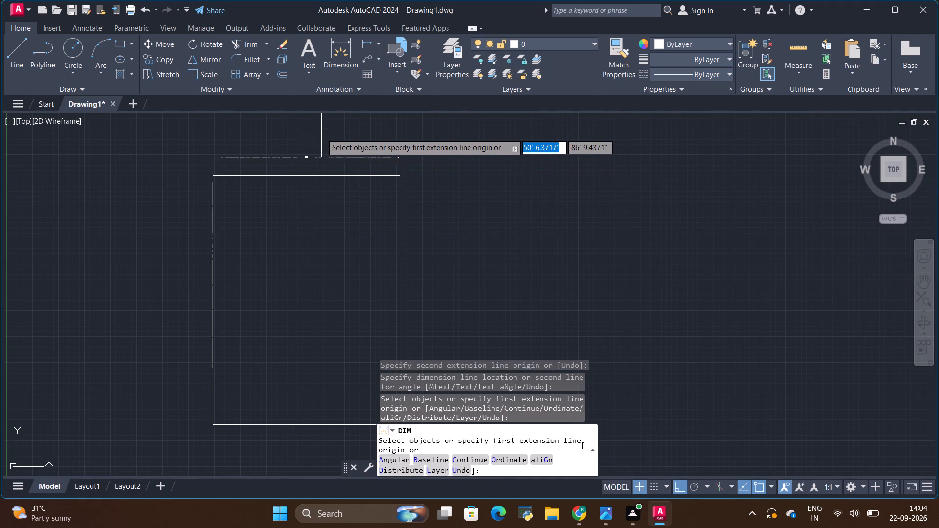
pyautogui.scroll(3, 321, 133)
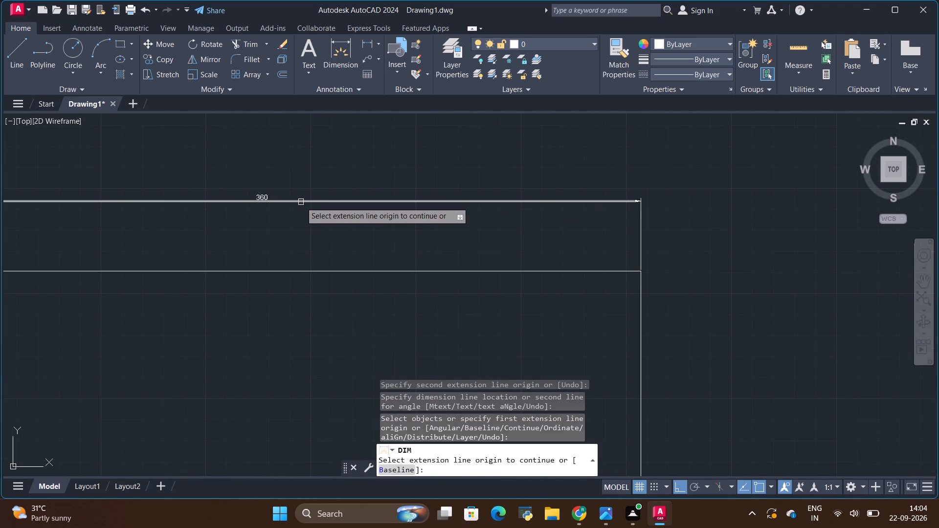
pyautogui.click(301, 202)
pyautogui.press('Escape')
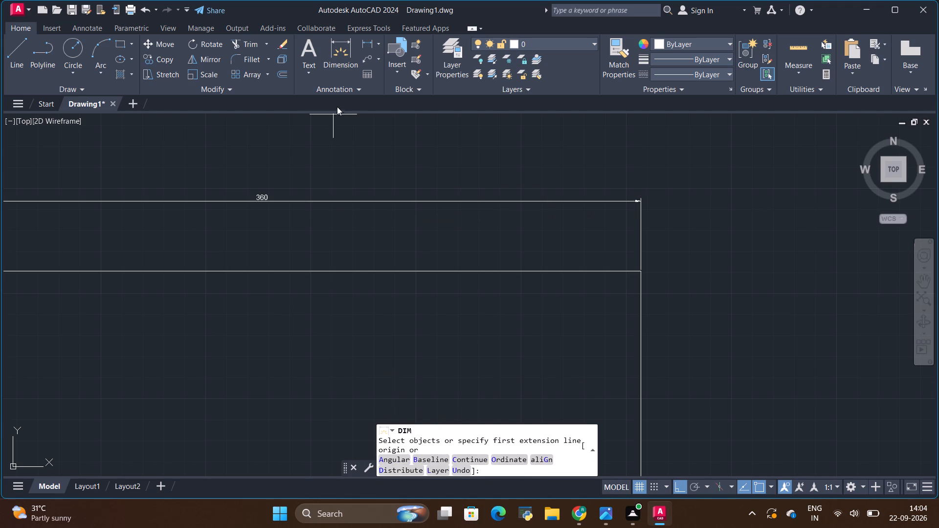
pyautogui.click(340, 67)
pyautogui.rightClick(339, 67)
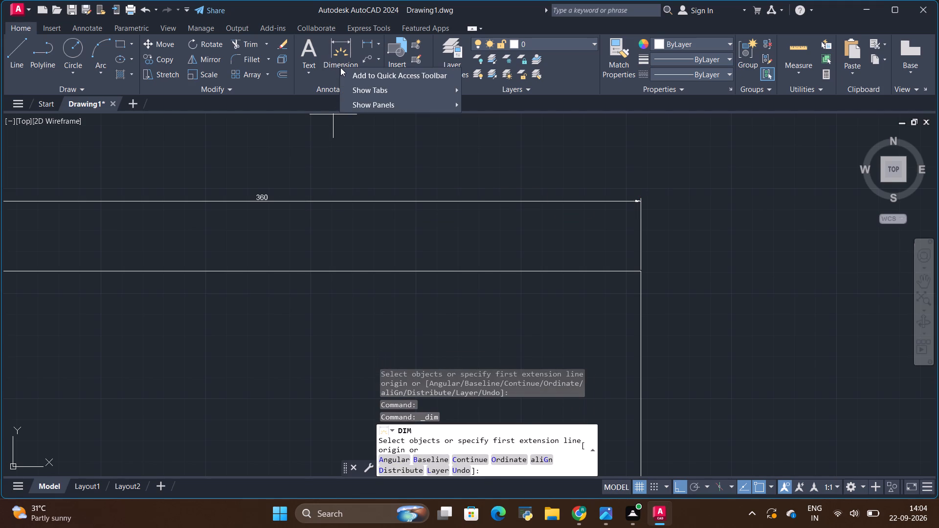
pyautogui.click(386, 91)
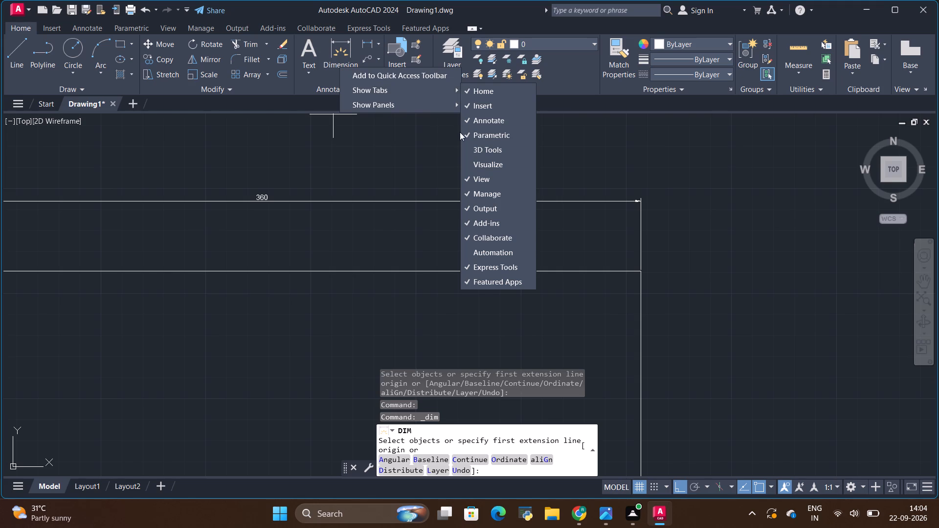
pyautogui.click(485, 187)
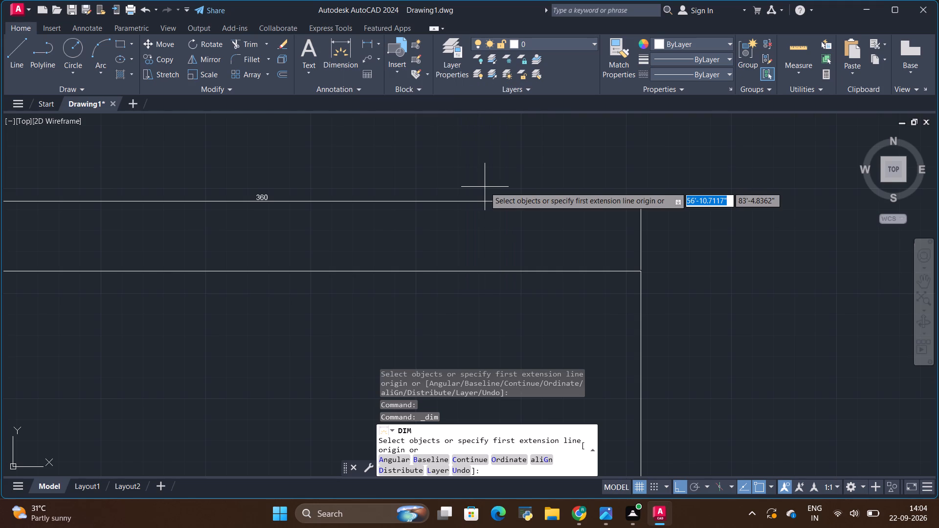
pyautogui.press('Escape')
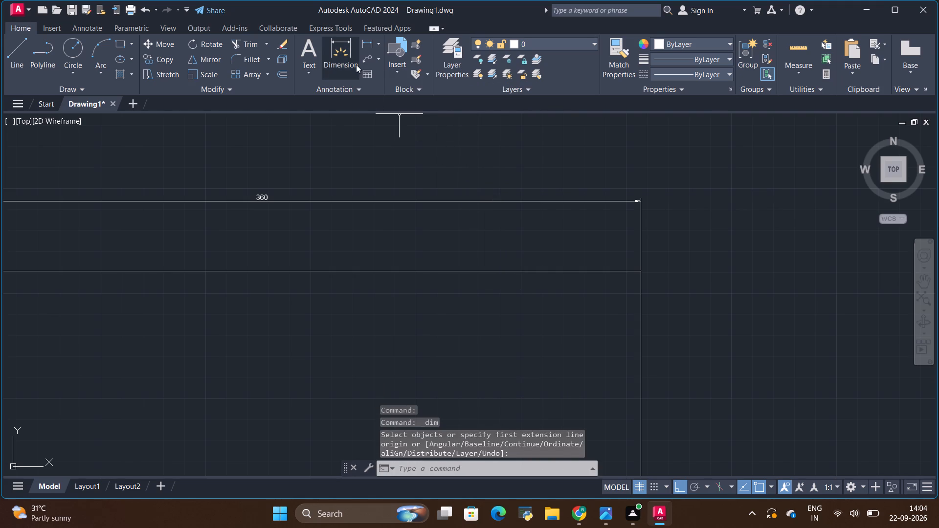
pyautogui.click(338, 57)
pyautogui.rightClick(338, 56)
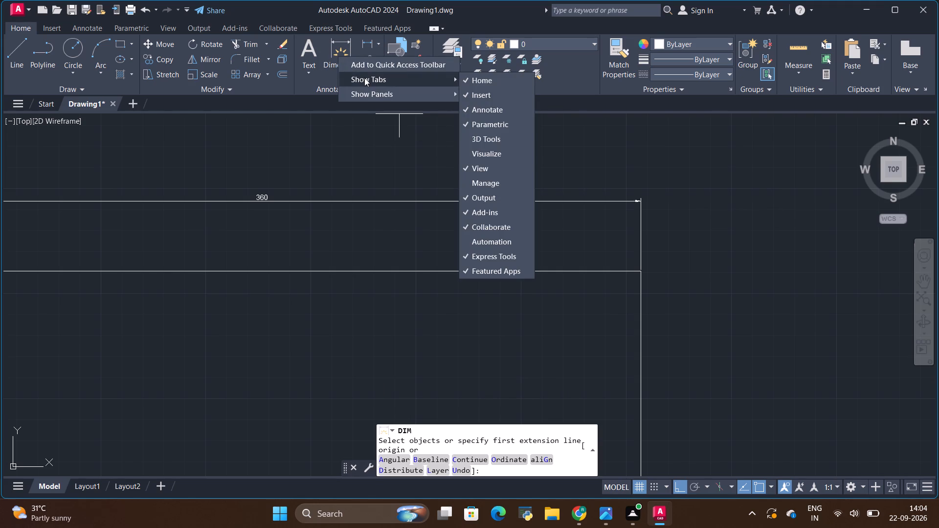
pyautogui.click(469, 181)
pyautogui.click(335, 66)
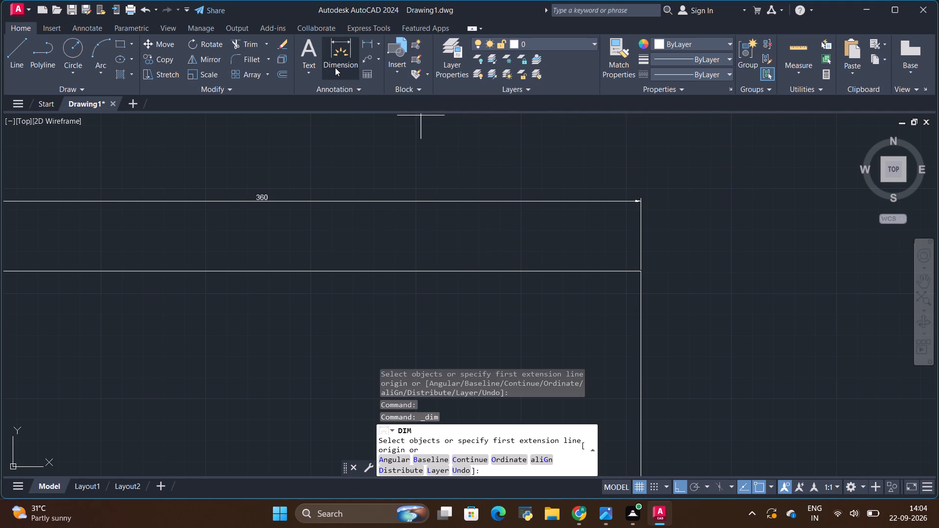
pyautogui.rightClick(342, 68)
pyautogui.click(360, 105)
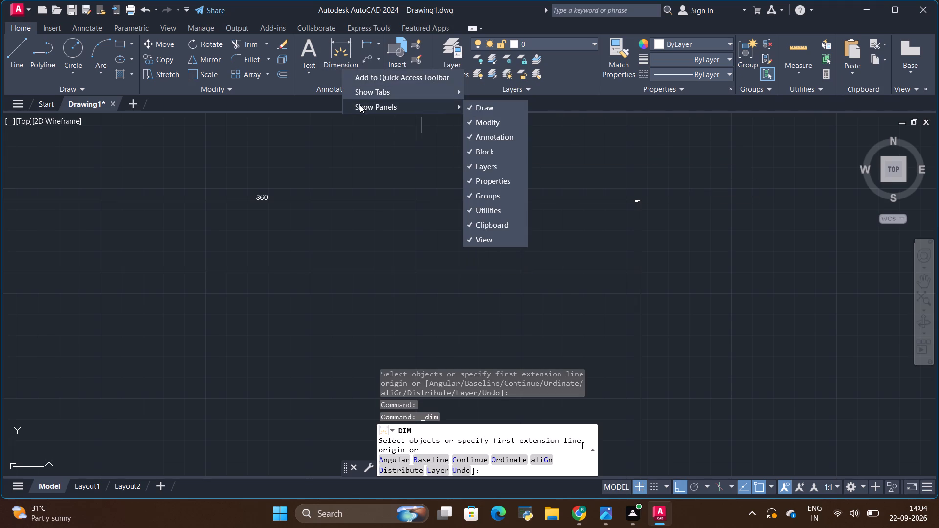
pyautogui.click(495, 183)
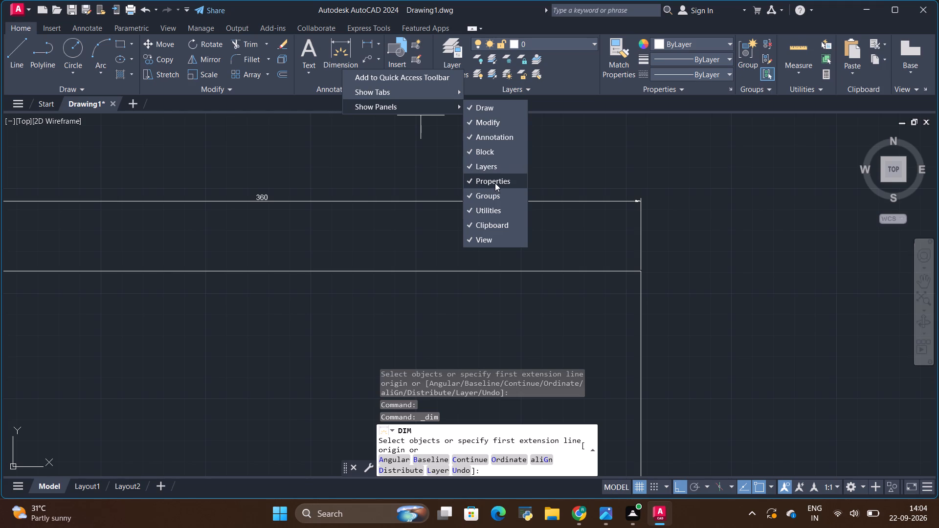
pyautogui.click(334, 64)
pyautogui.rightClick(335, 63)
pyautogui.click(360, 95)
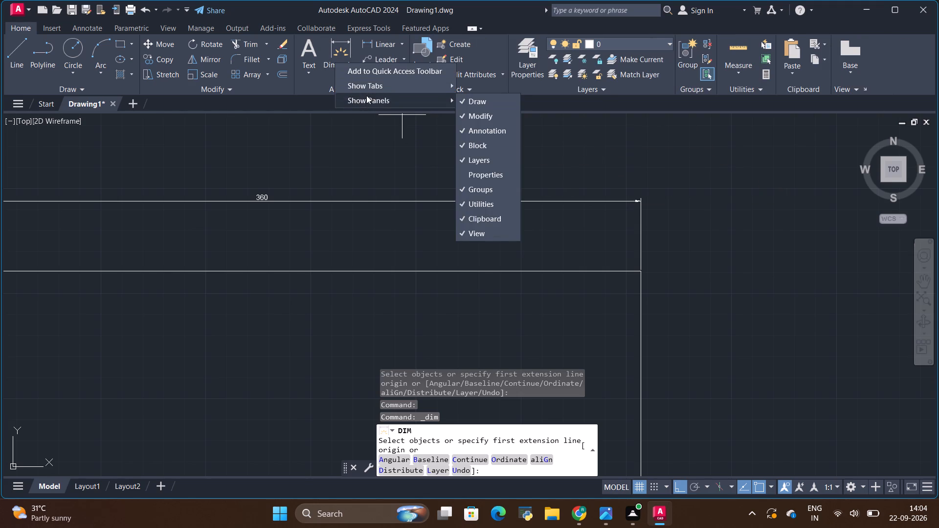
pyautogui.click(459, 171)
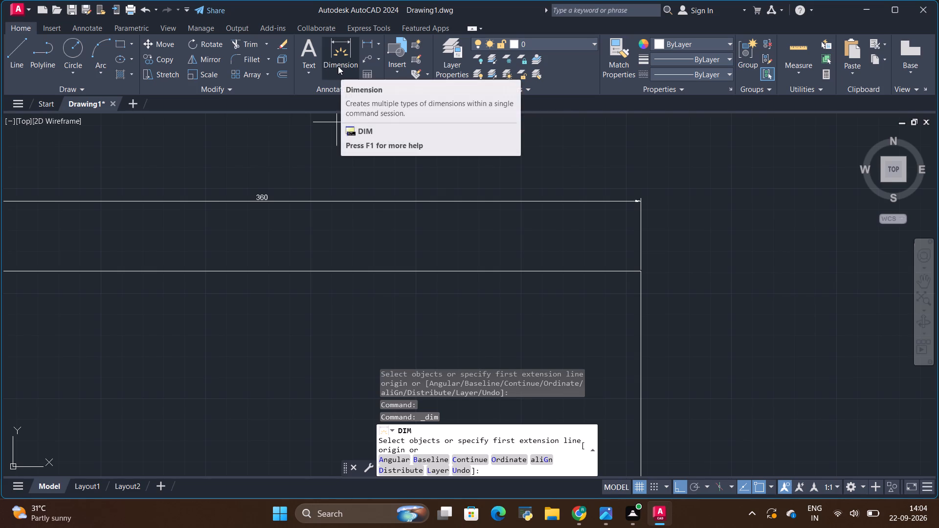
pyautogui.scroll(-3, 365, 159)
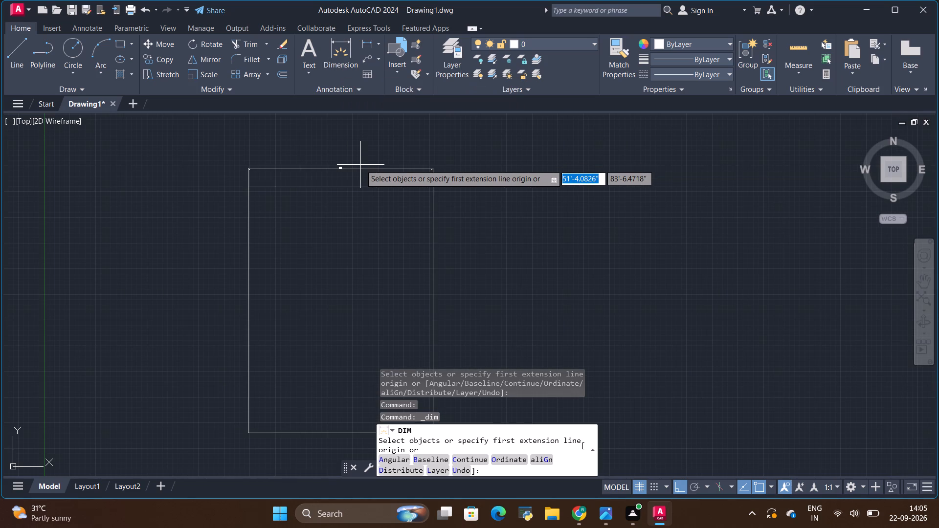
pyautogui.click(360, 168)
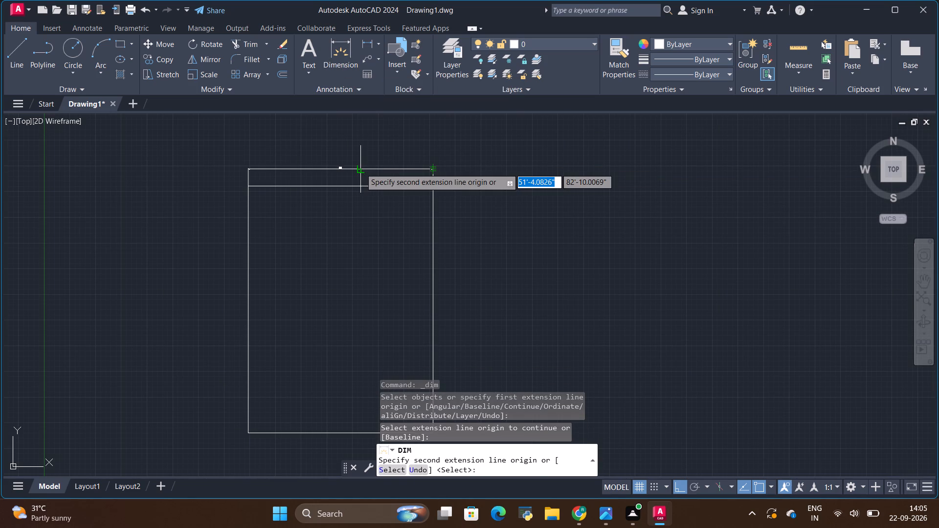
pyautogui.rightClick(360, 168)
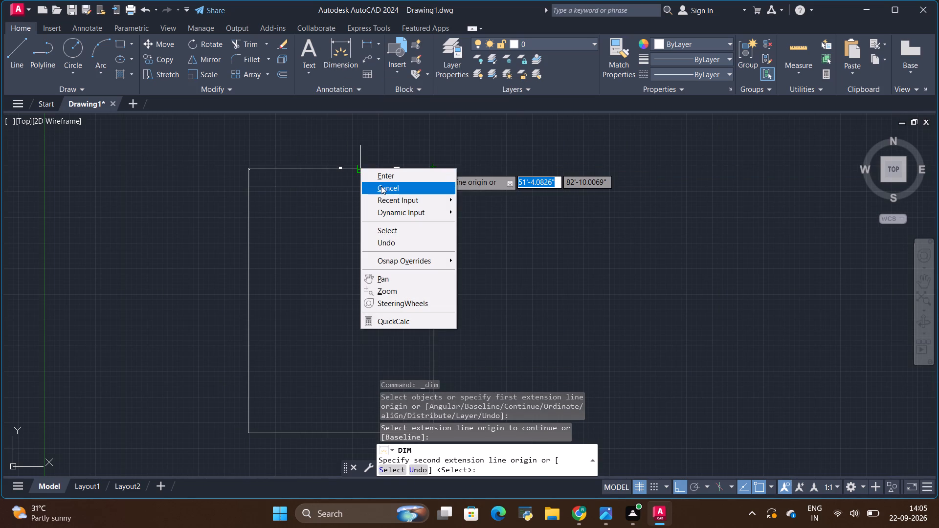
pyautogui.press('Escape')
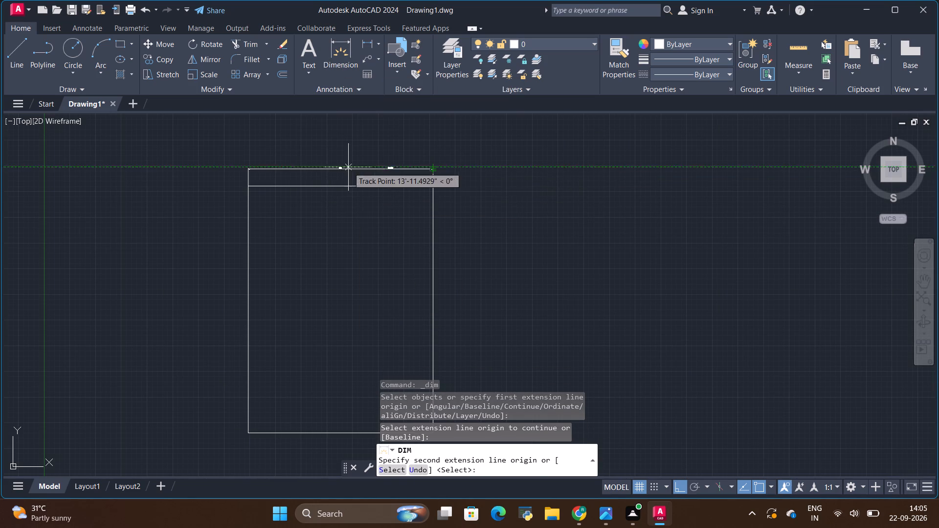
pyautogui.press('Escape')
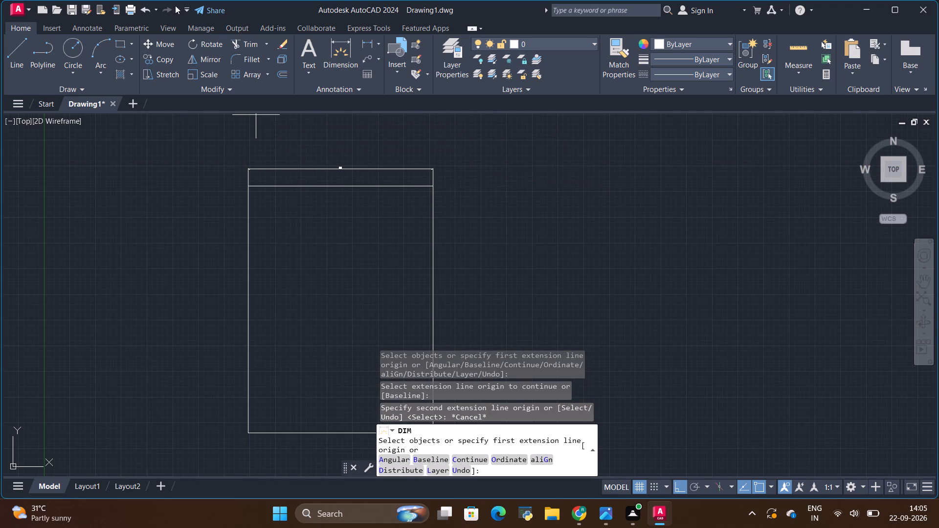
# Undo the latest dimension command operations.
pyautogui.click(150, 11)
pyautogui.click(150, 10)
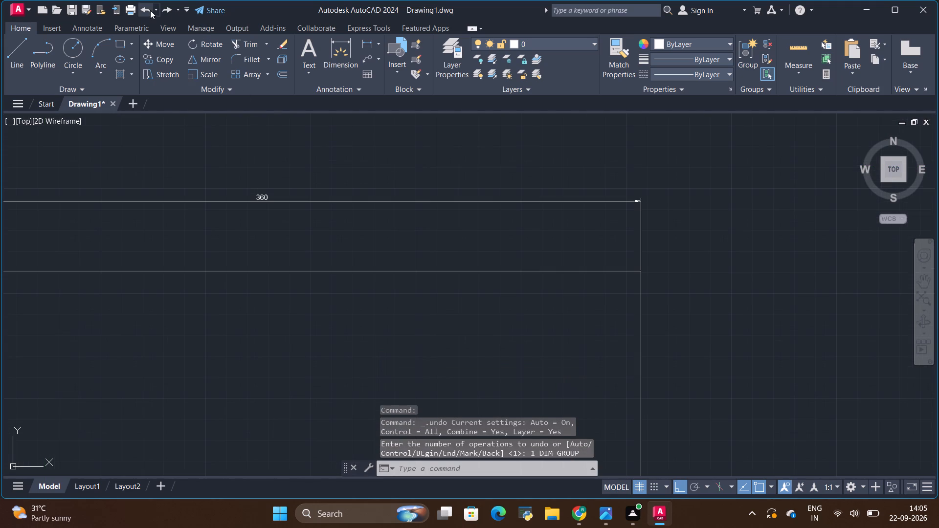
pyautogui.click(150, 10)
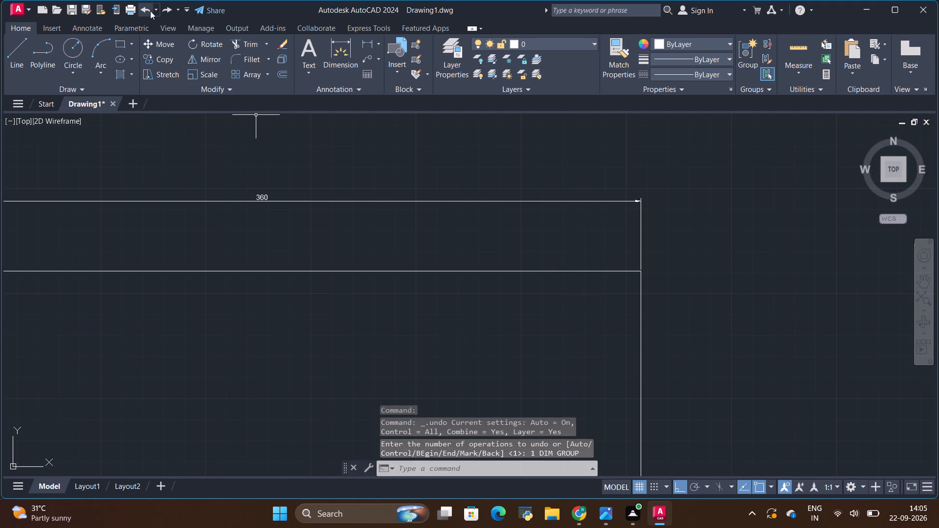
# Undo the remaining dimension operations so the outline's top edge carries no dimension.
pyautogui.click(150, 11)
pyautogui.click(150, 11)
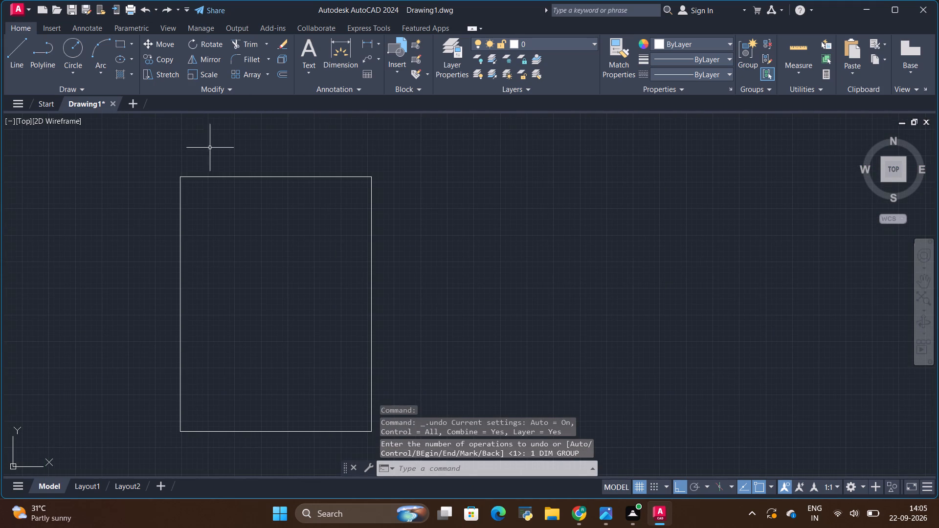
# Save the drawing in the Documents folder under the file name "auto cad floorplan 03".
pyautogui.scroll(-1, 278, 188)
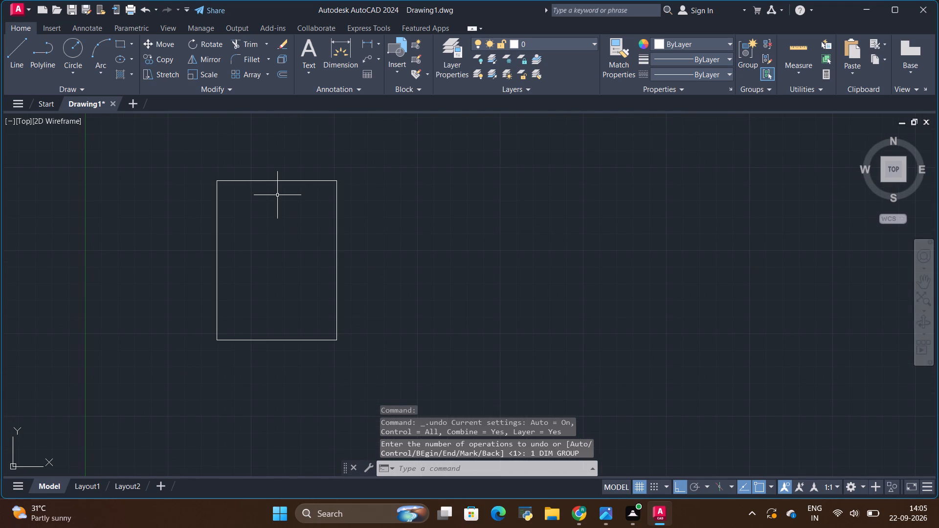
pyautogui.scroll(1, 269, 207)
pyautogui.hotkey('ctrl', 's')
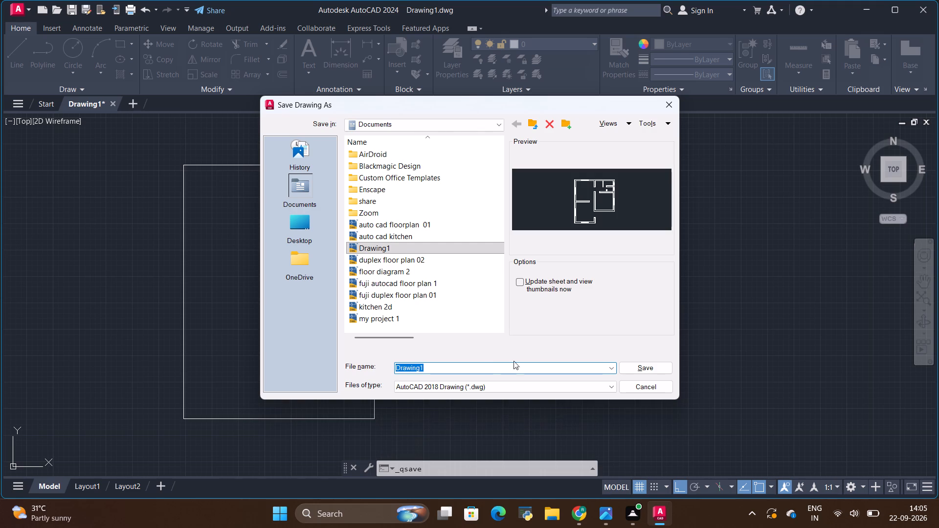
pyautogui.click(626, 369)
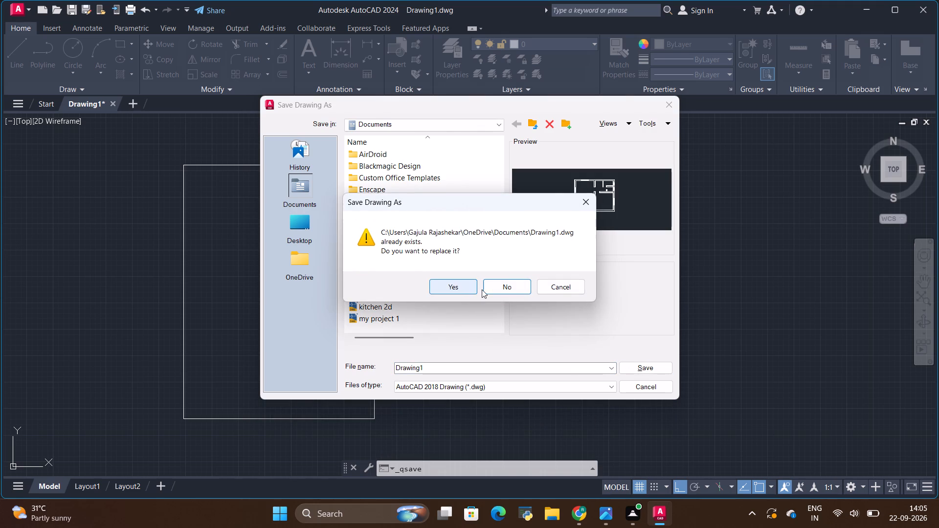
pyautogui.click(579, 198)
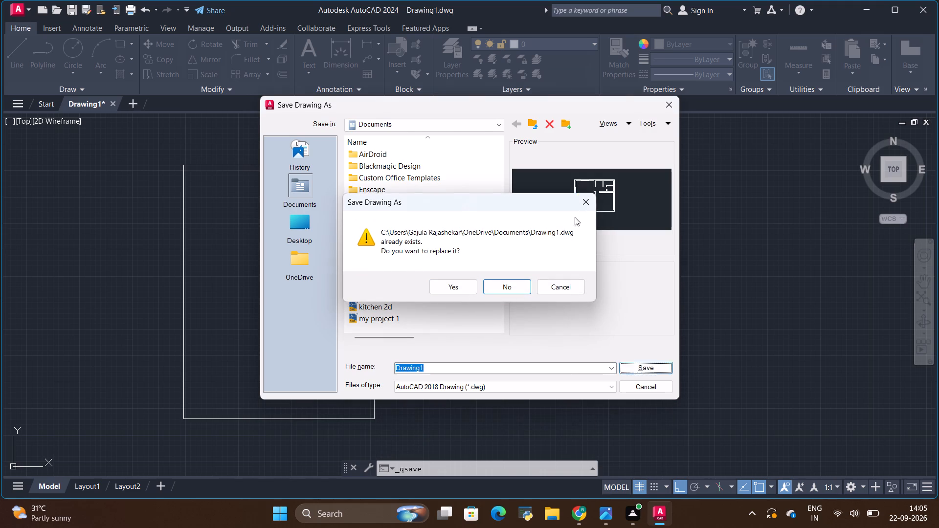
pyautogui.click(527, 363)
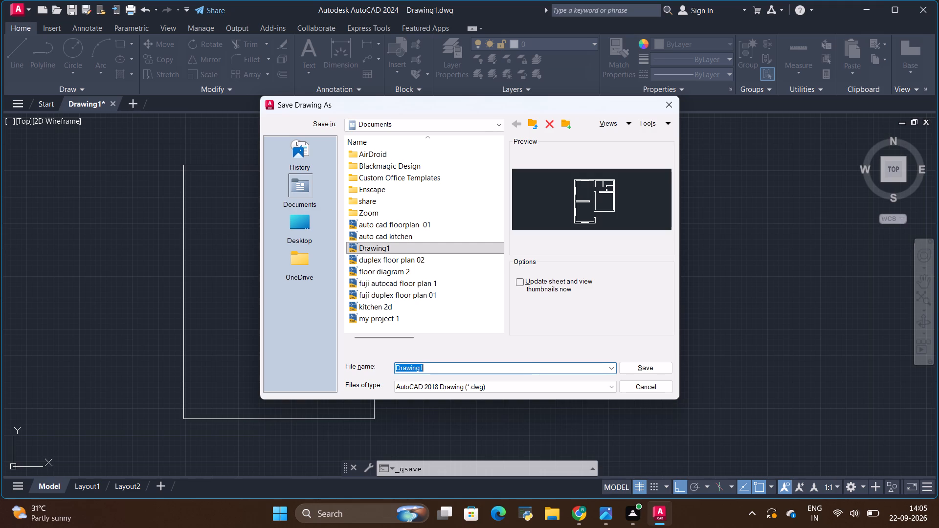
pyautogui.press('BackSpace')
pyautogui.write('auto cad floorplan 03')
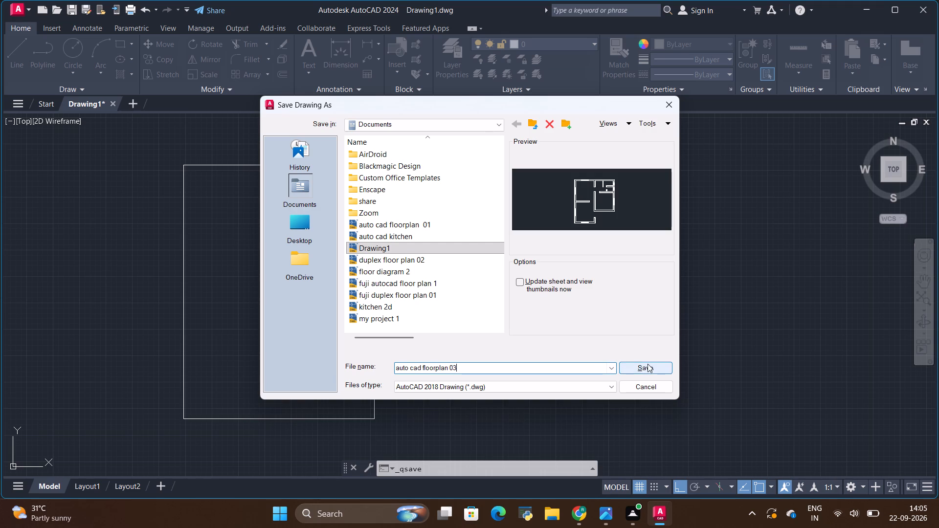
pyautogui.click(642, 369)
# Compare the empty house outline with the reference floor plan image, checking the room sizes and the walls along the left side.
pyautogui.scroll(-1, 600, 354)
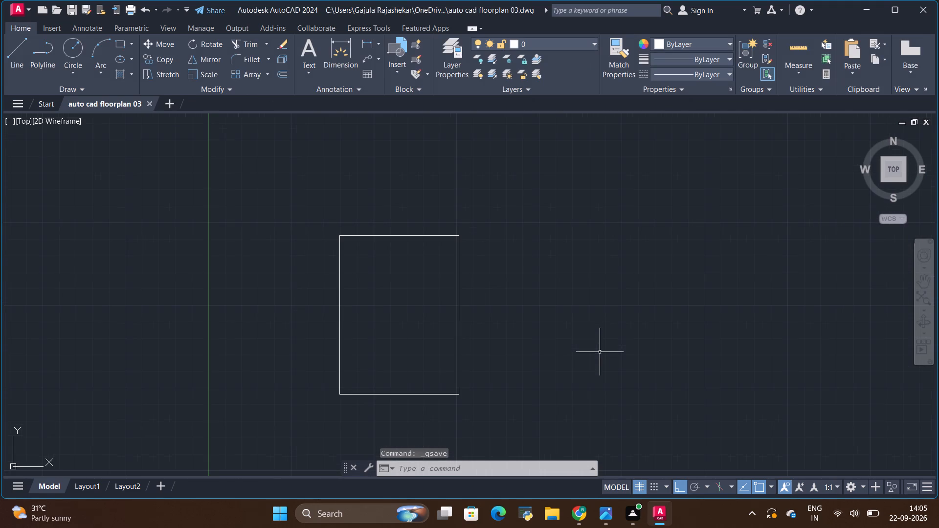
pyautogui.scroll(1, 338, 381)
pyautogui.scroll(-1, 438, 347)
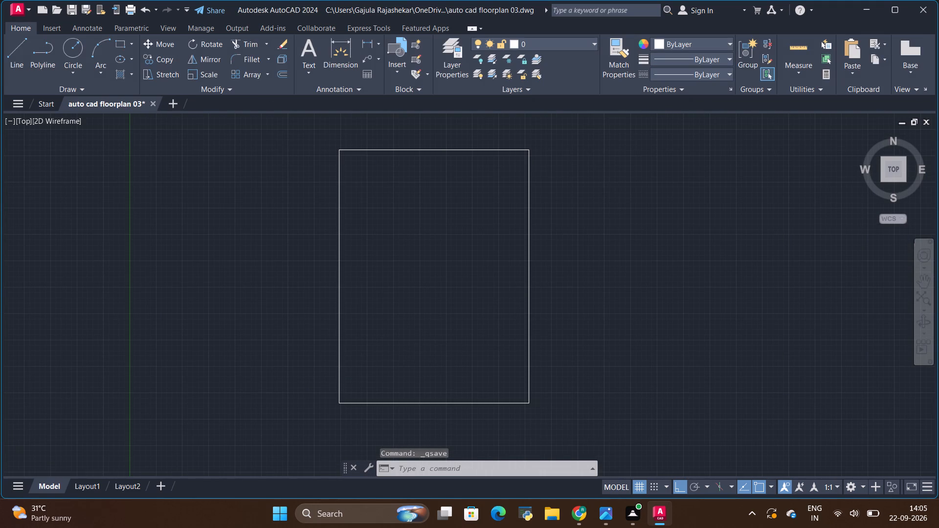
pyautogui.scroll(1, 452, 236)
pyautogui.scroll(-1, 461, 281)
pyautogui.scroll(1, 450, 361)
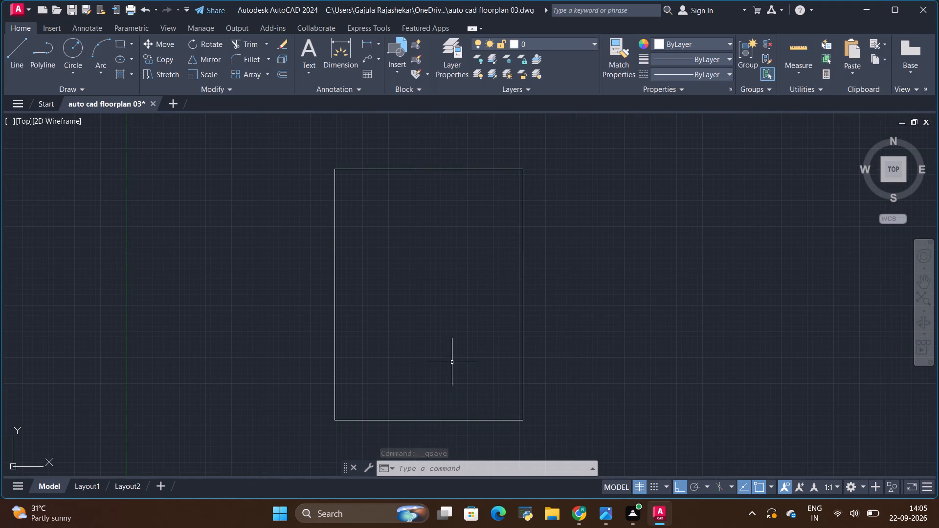
pyautogui.hotkey('alt', 'Tab')
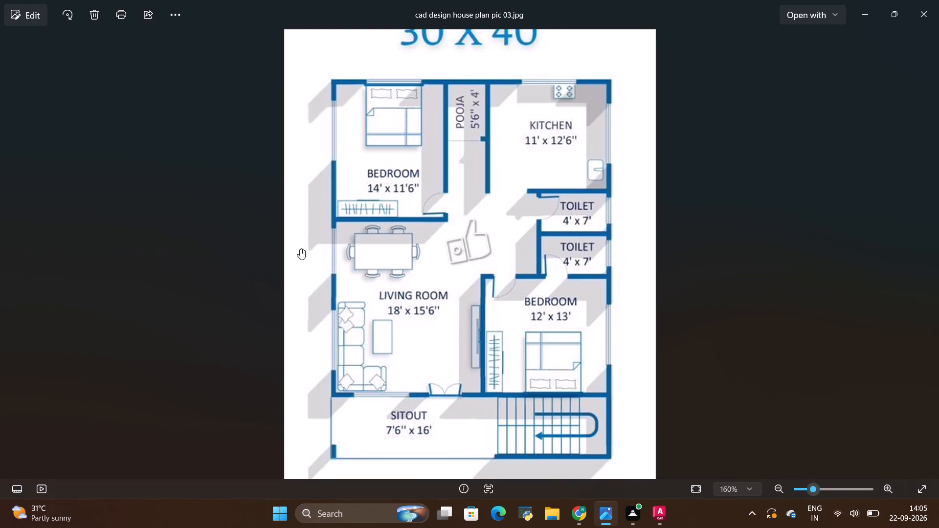
pyautogui.hotkey('alt', 'Tab')
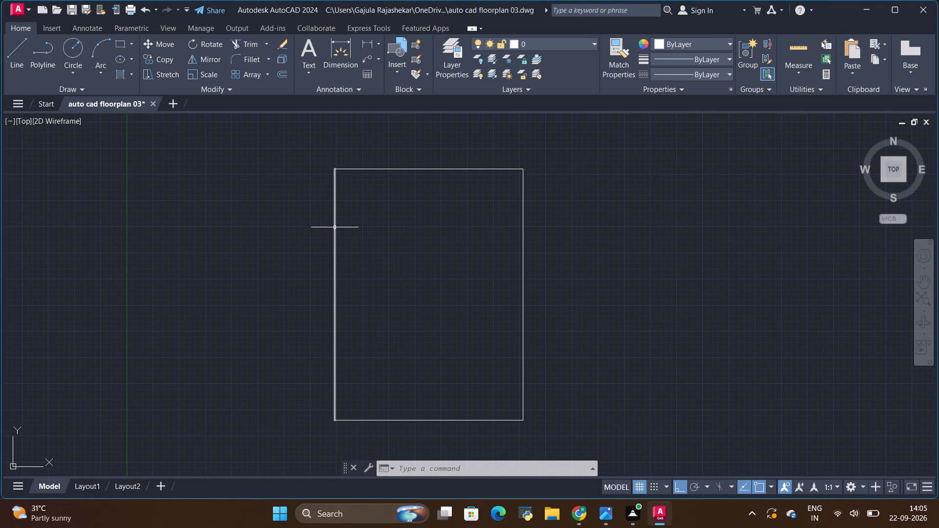
pyautogui.hotkey('alt', 'Tab')
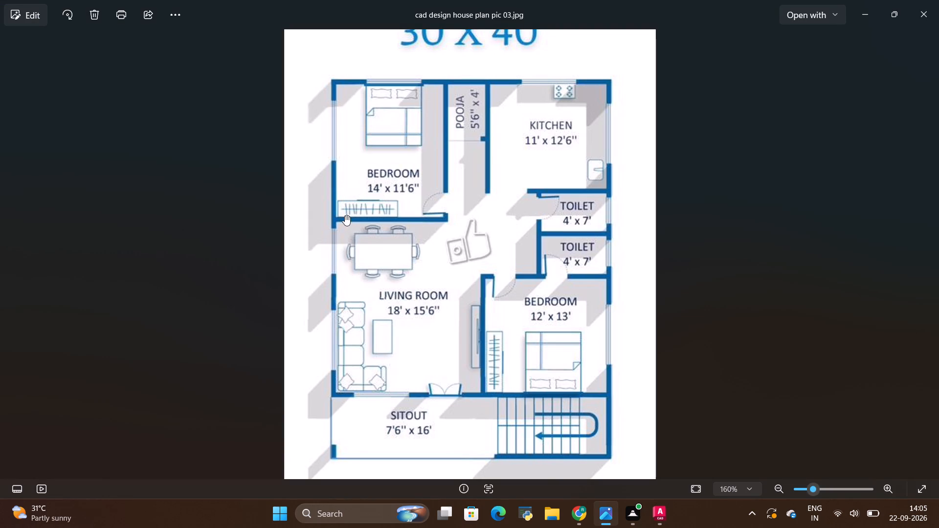
pyautogui.hotkey('alt', 'Tab')
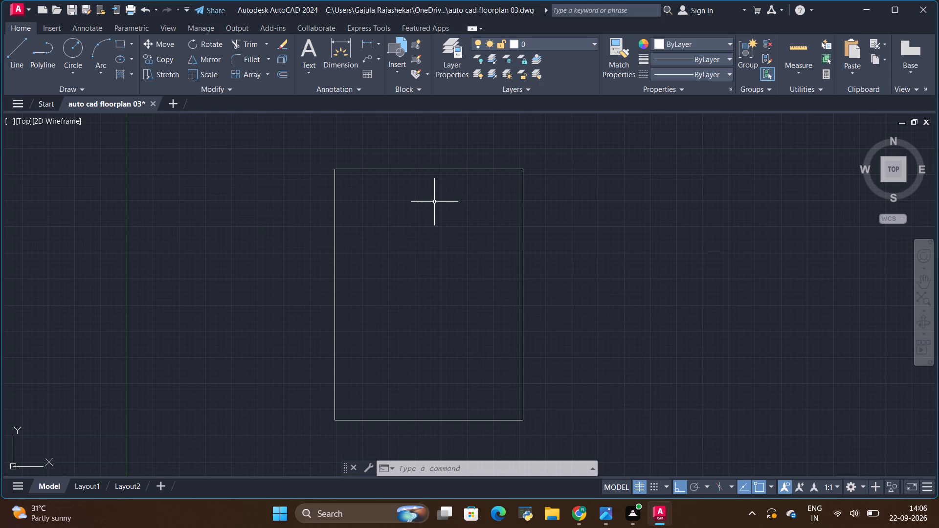
pyautogui.hotkey('alt', 'Tab')
pyautogui.hotkey('alt', 'Tab')
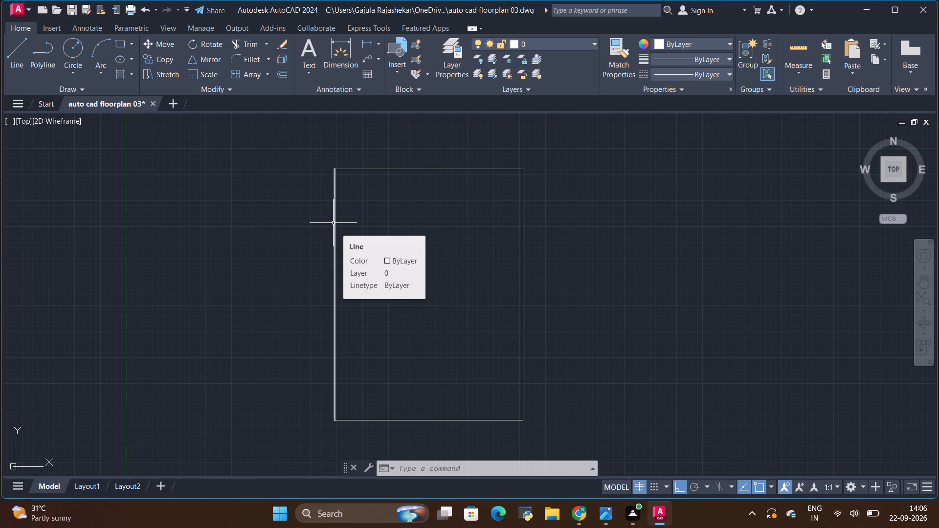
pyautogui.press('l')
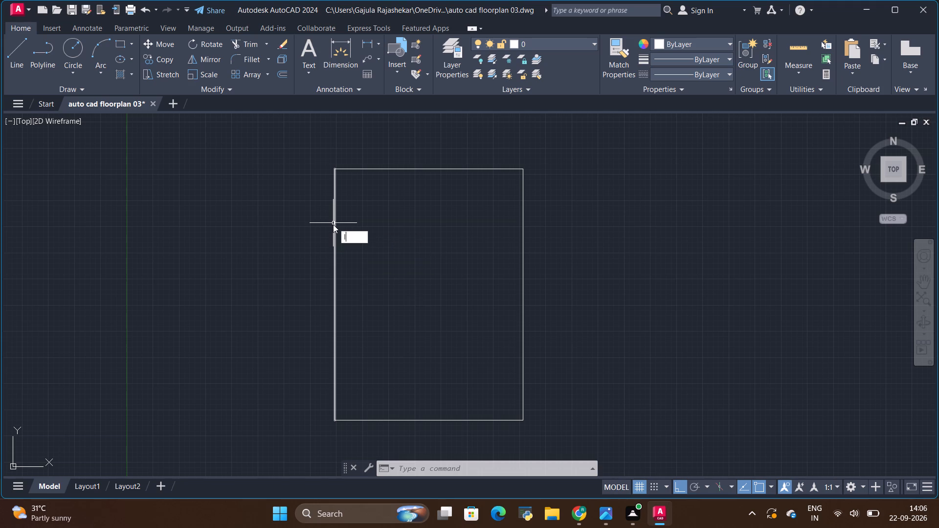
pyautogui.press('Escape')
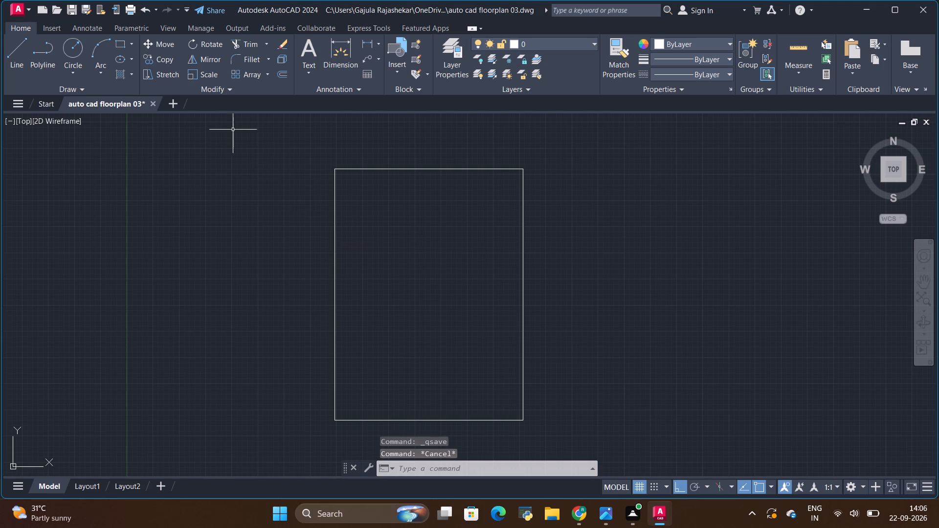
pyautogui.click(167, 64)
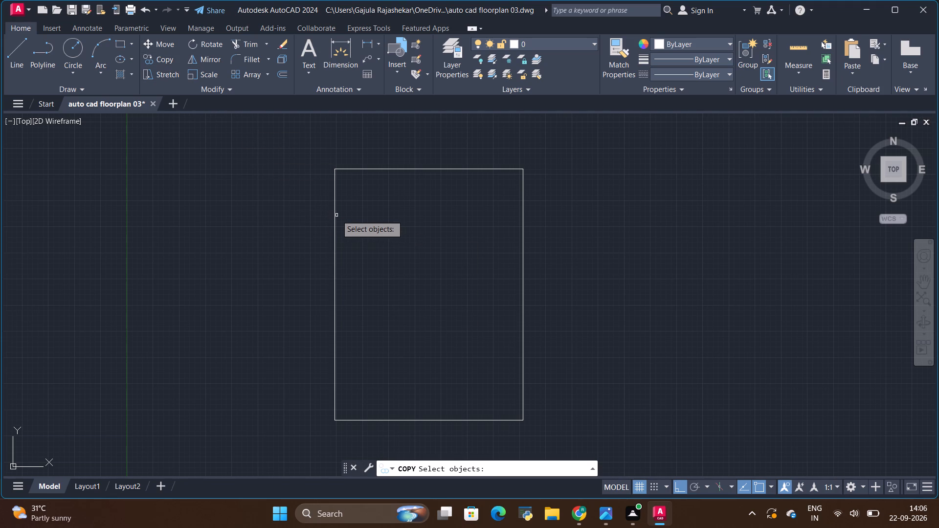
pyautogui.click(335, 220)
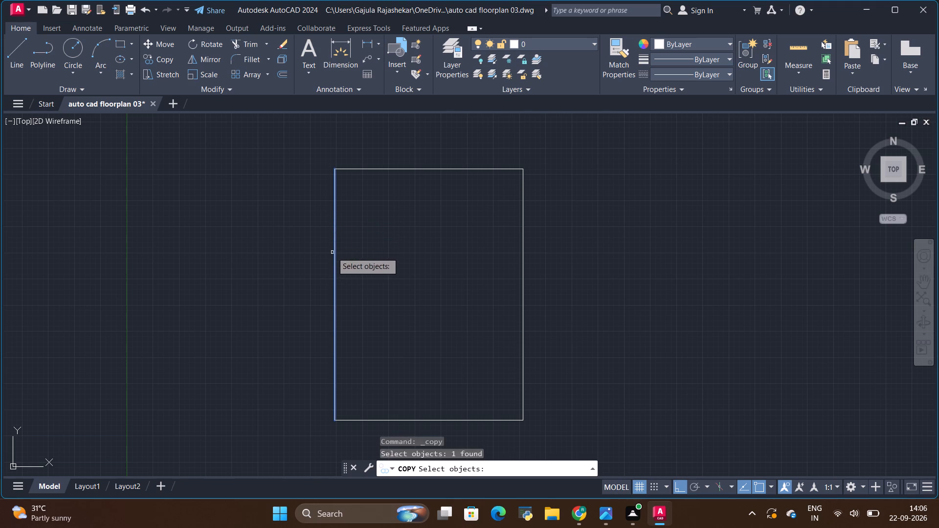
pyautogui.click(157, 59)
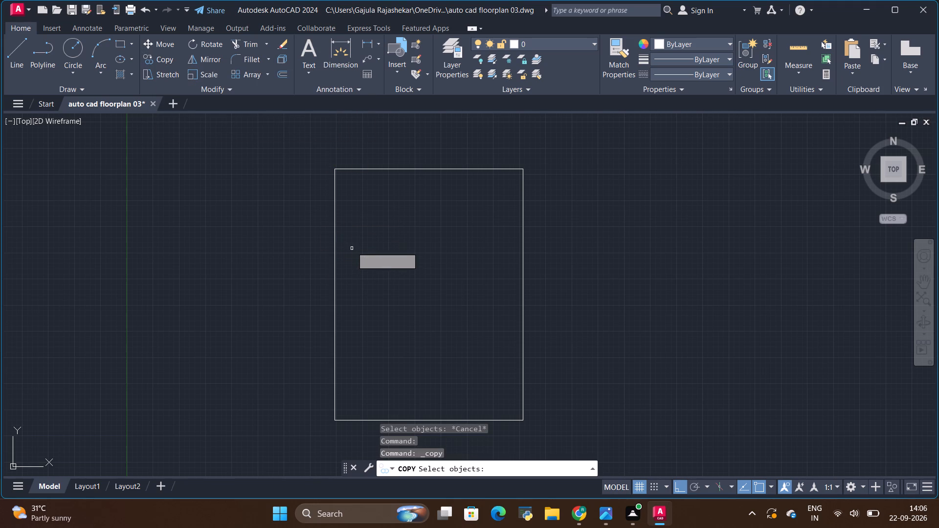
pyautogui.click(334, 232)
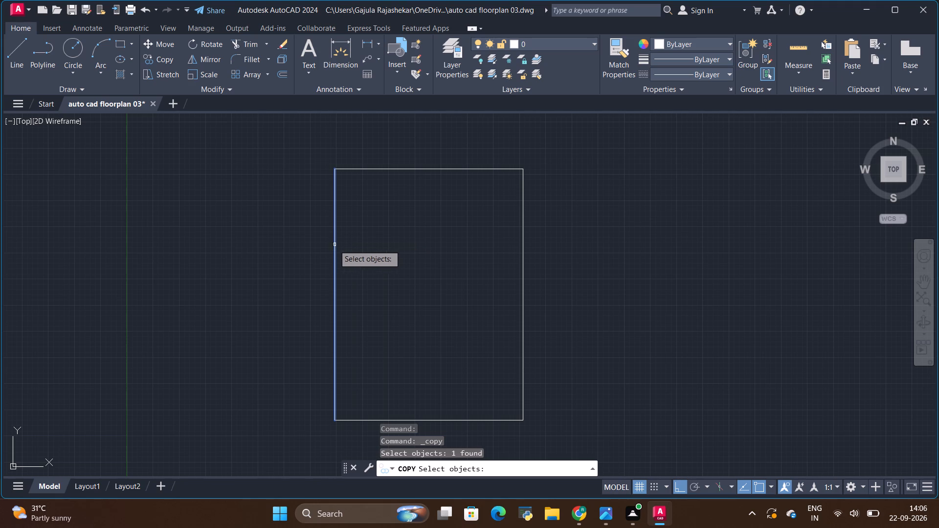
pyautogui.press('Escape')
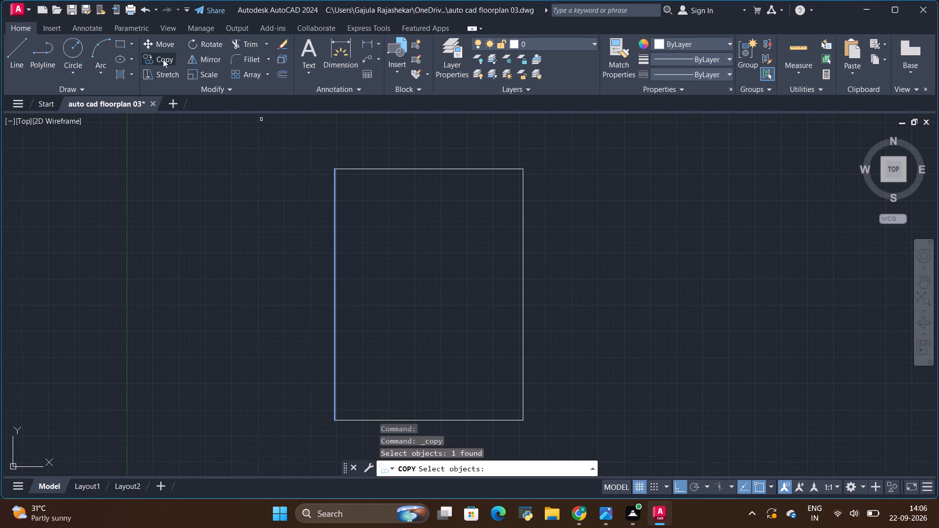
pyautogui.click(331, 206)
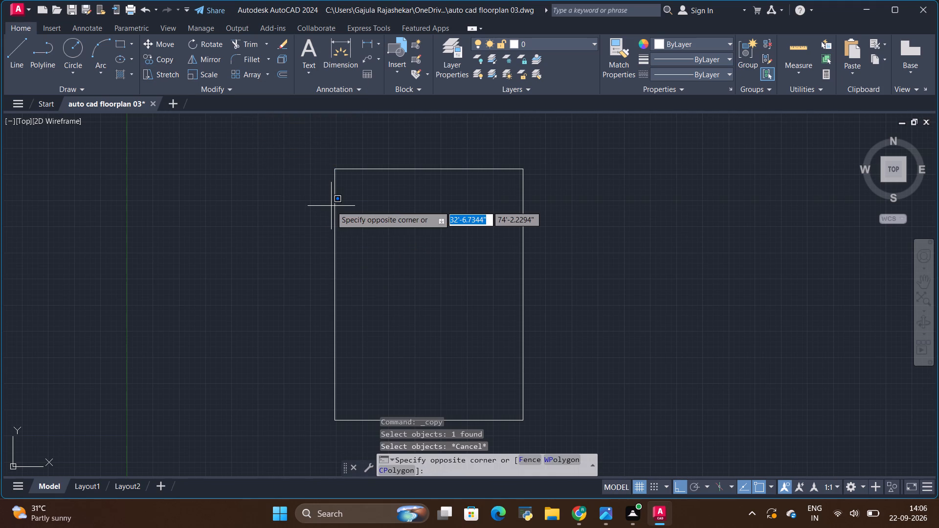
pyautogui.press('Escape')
# Copy the outline's left vertical line 11' horizontally into the house, using its midpoint as base point.
pyautogui.click(336, 208)
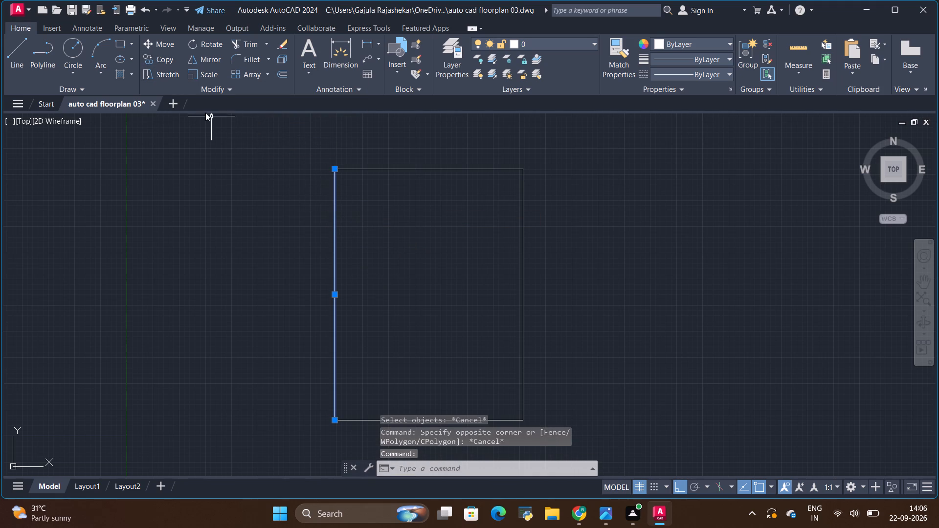
pyautogui.click(156, 62)
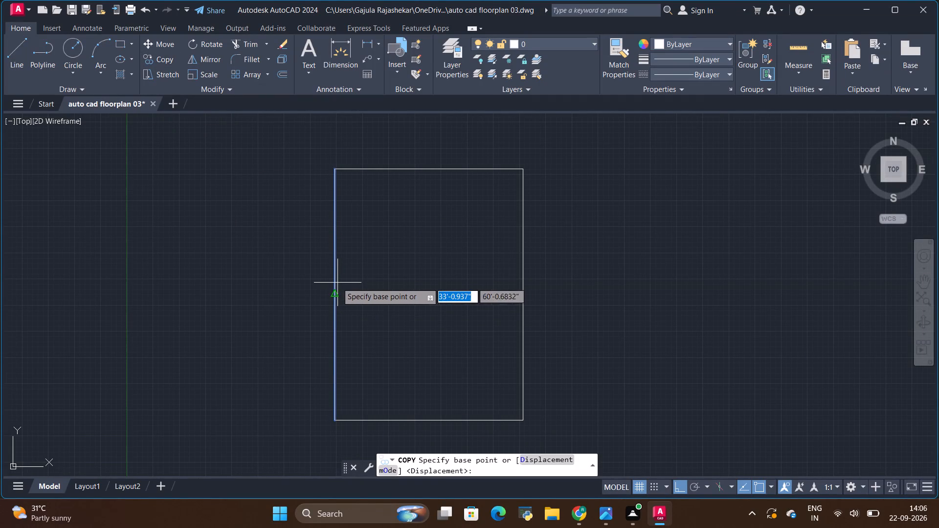
pyautogui.click(334, 296)
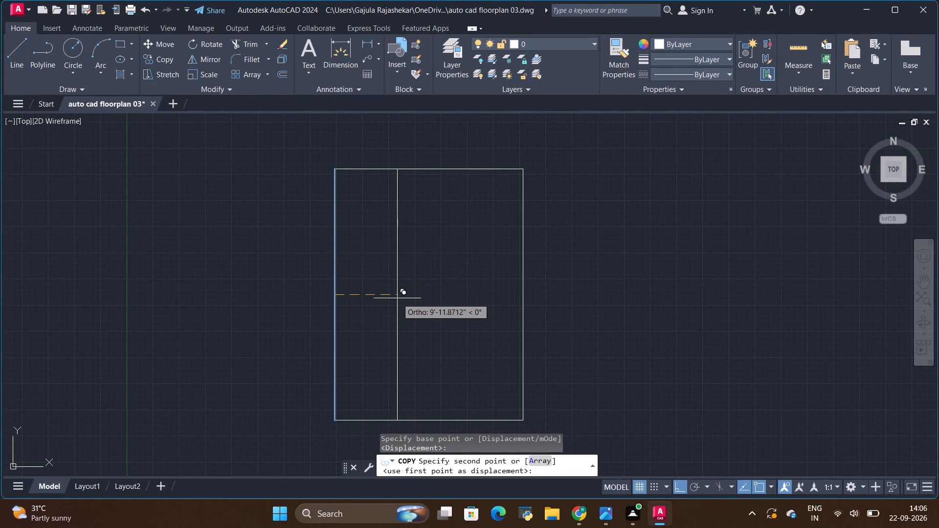
pyautogui.press('BackSpace')
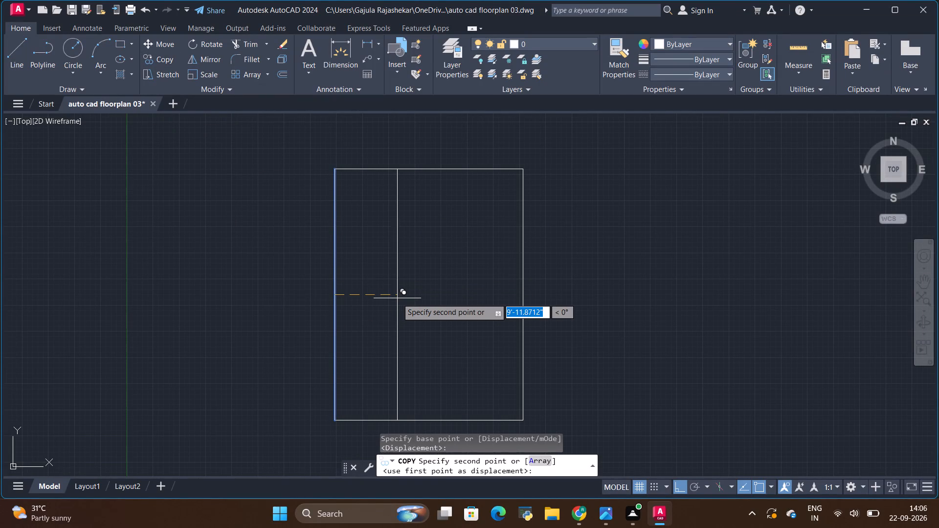
pyautogui.write('11')
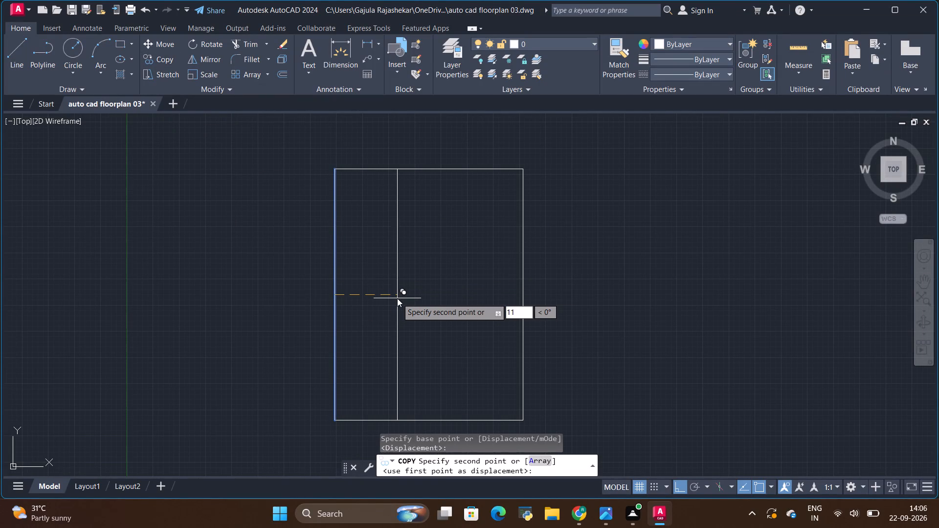
pyautogui.press("'")
pyautogui.press('Return')
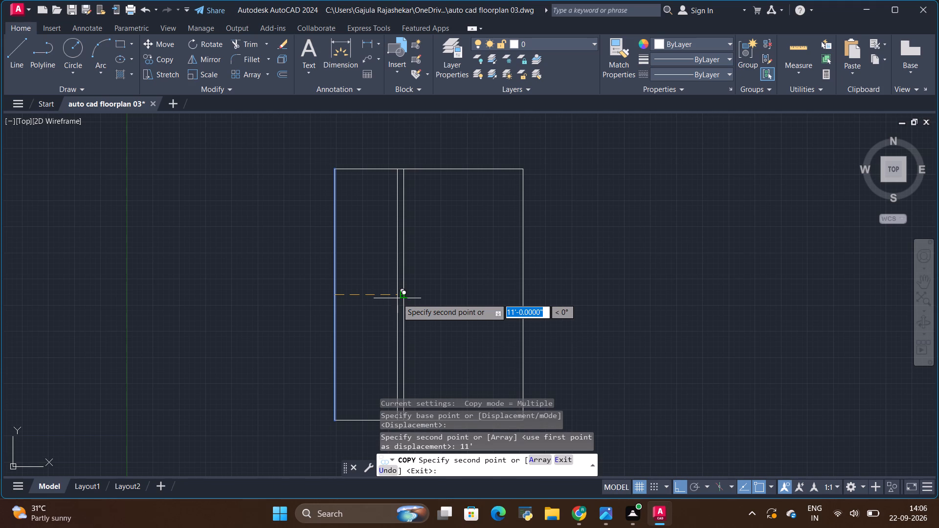
# Check the reference floor plan image for the room dimensions needed to position the next interior wall line.
pyautogui.hotkey('alt', 'Tab')
pyautogui.hotkey('alt', 'Tab')
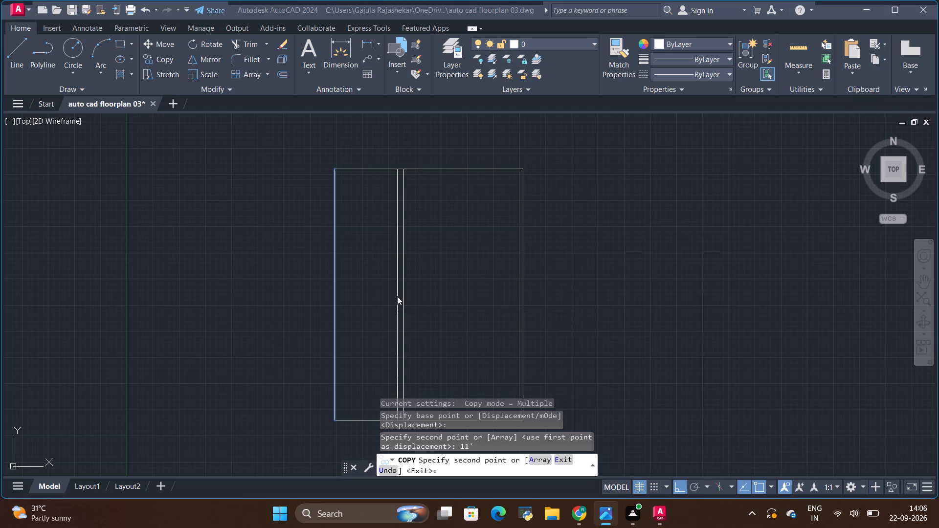
pyautogui.hotkey('alt', 'Tab')
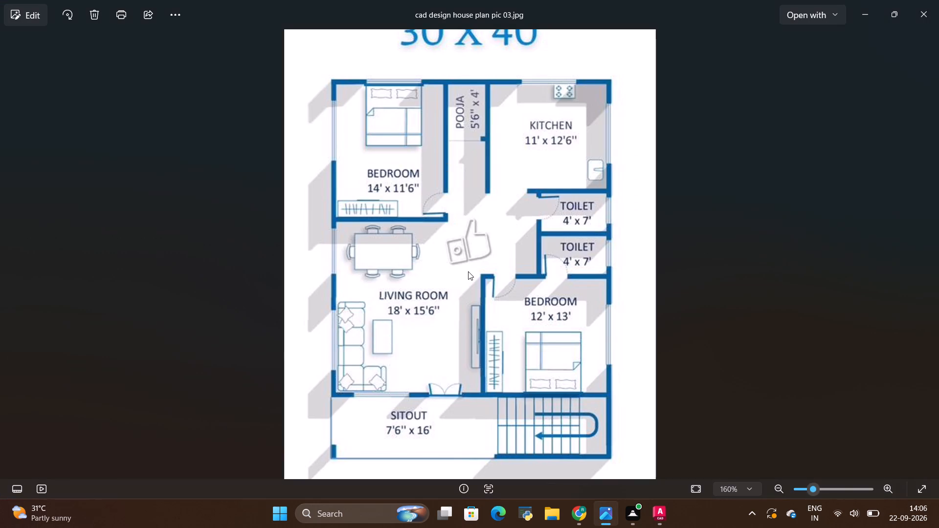
pyautogui.hotkey('alt', 'Tab')
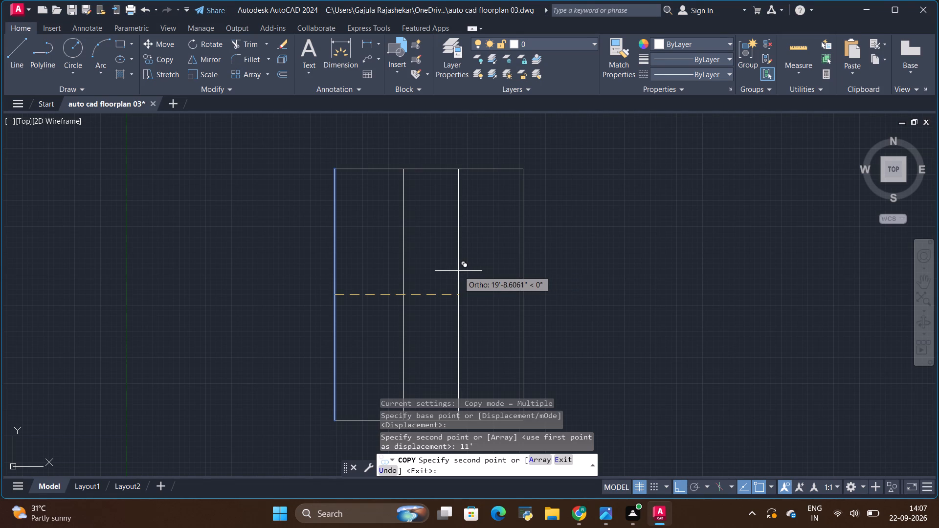
pyautogui.hotkey('alt', 'Tab')
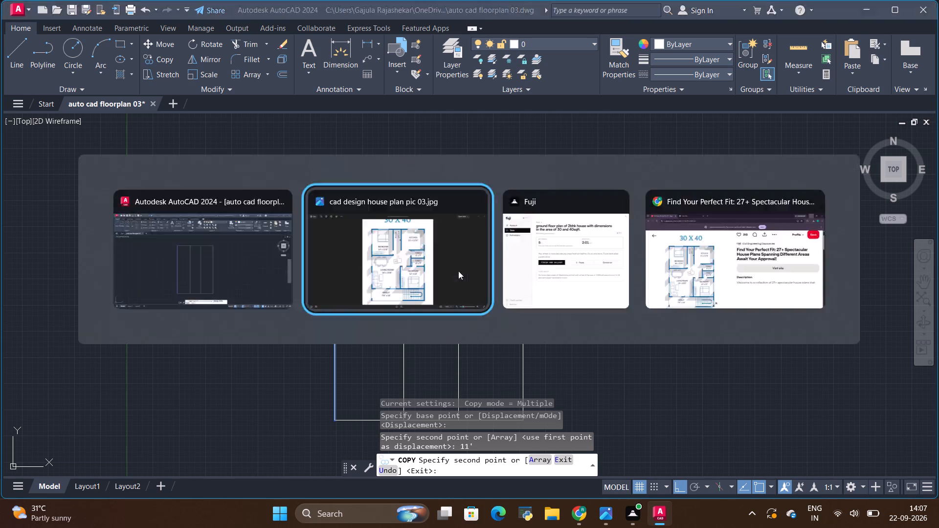
pyautogui.hotkey('alt', 'Tab')
pyautogui.hotkey('alt', 'Tab')
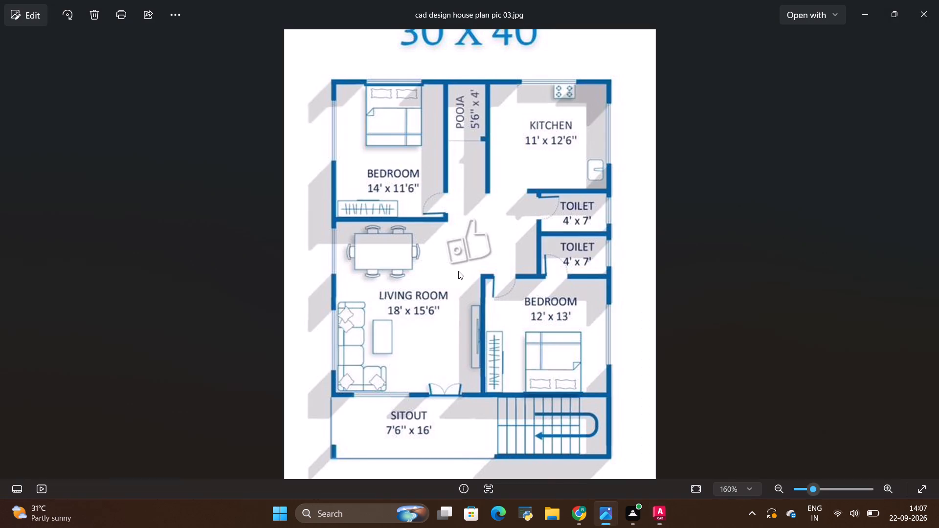
pyautogui.hotkey('alt', 'Tab')
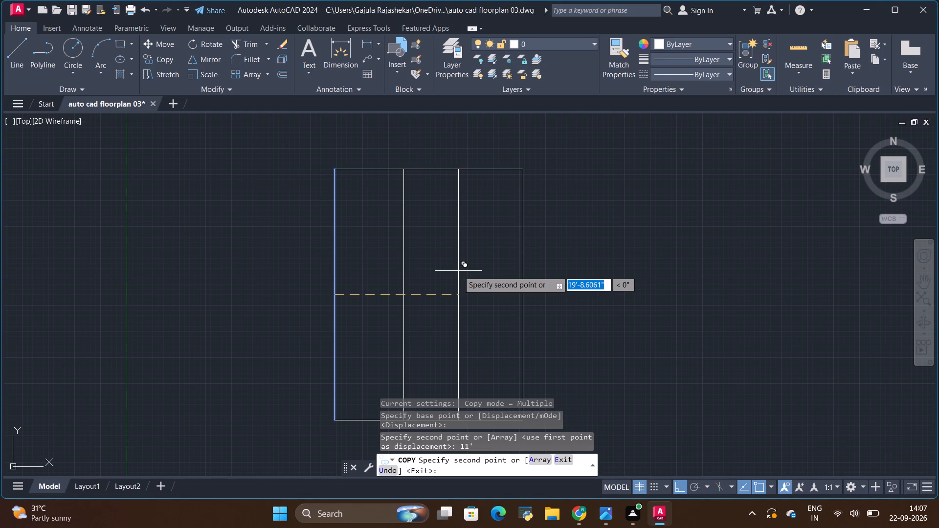
# Copy the outline's right vertical line 12' horizontally into the house, using its midpoint as base point.
pyautogui.press('Escape')
pyautogui.click(523, 261)
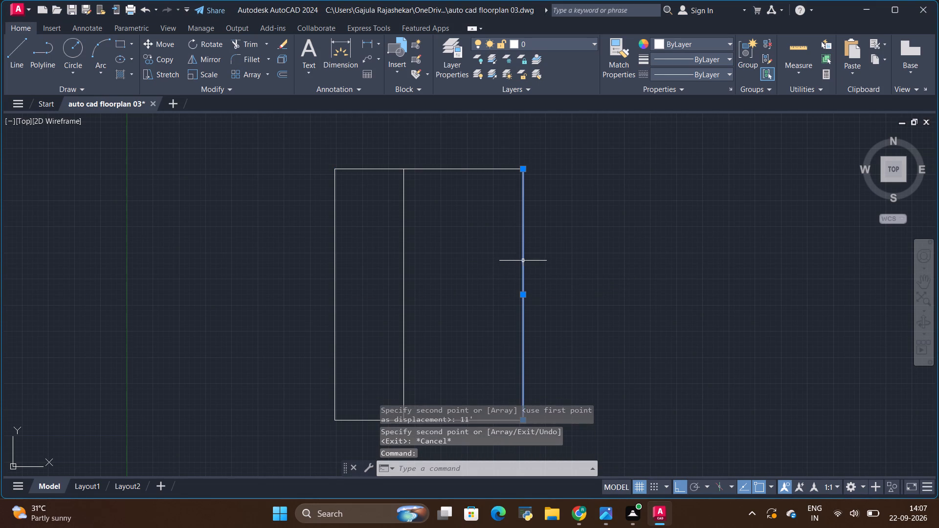
pyautogui.click(163, 59)
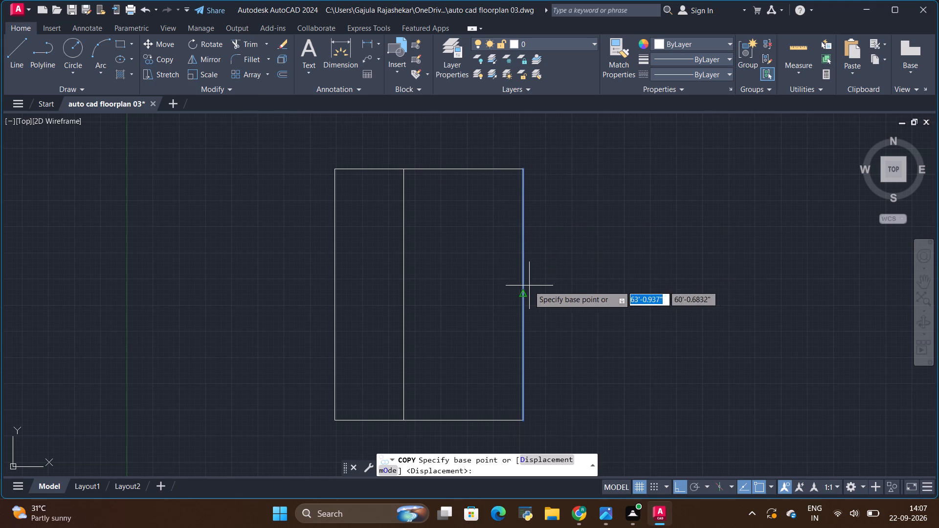
pyautogui.click(522, 293)
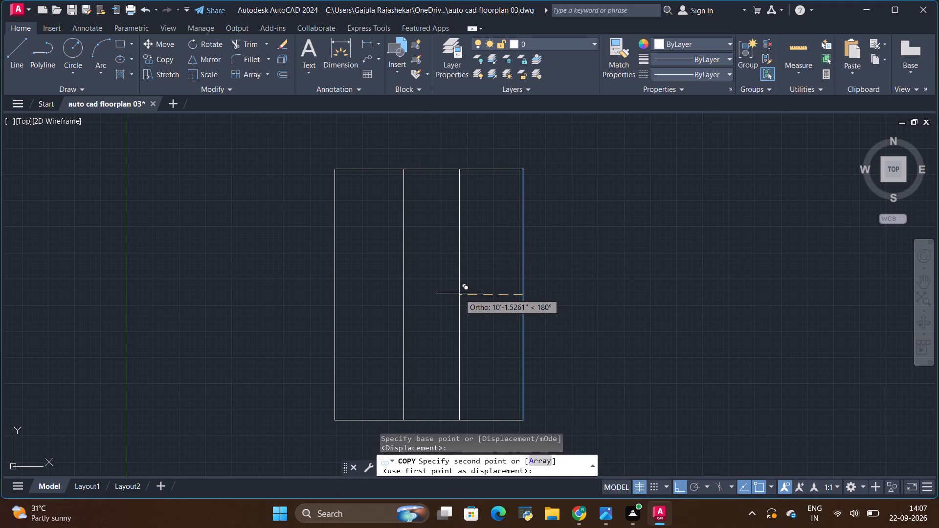
pyautogui.press('BackSpace')
pyautogui.press('BackSpace')
pyautogui.write("12'")
pyautogui.press('Return')
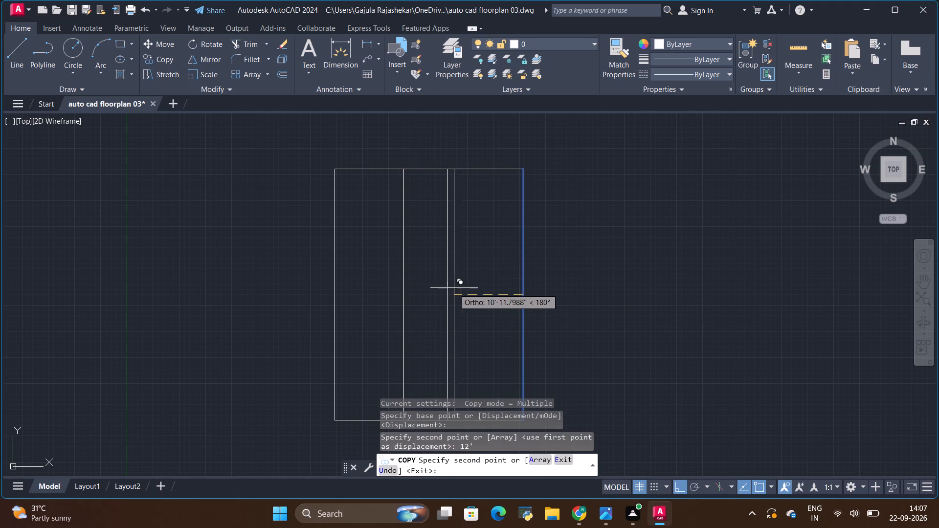
pyautogui.press('Escape')
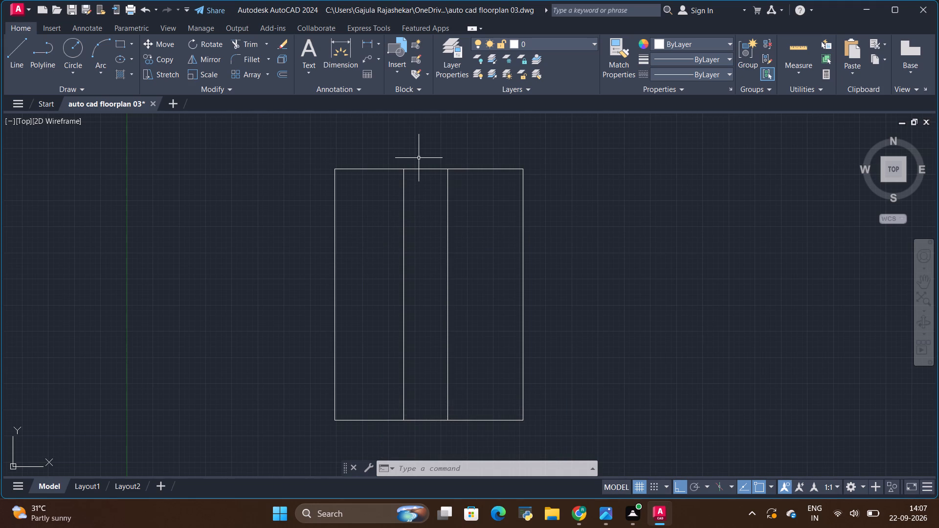
# Check the reference plan's pooja room, and draw a line along the outline's top edge between the two interior vertical lines.
pyautogui.hotkey('alt', 'Tab')
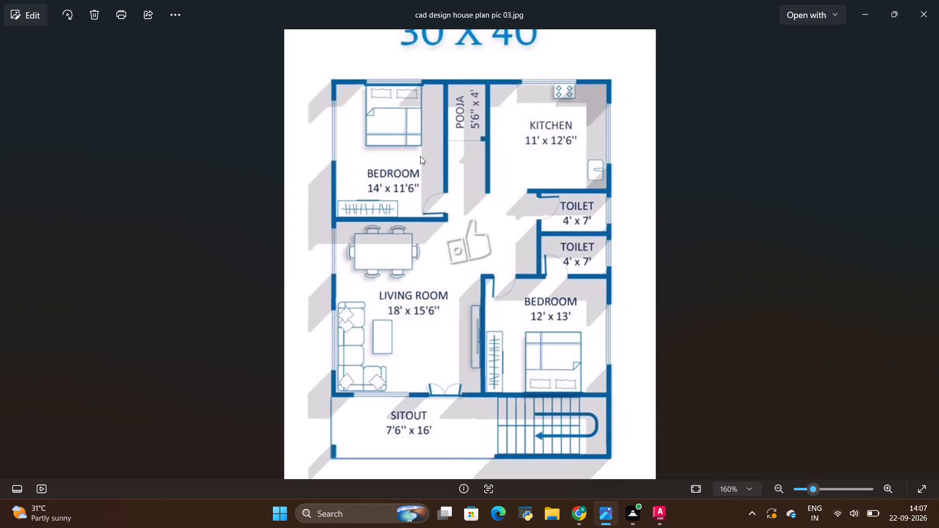
pyautogui.hotkey('alt', 'Tab')
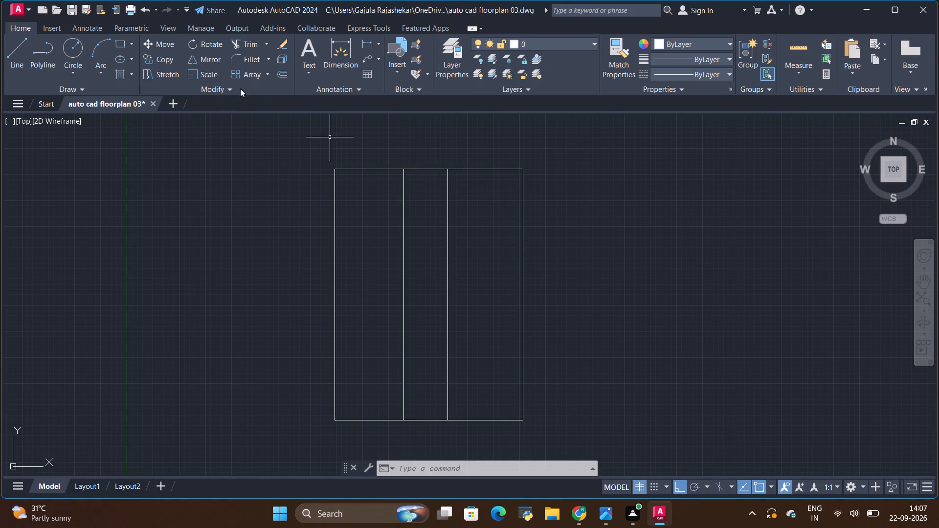
pyautogui.click(11, 51)
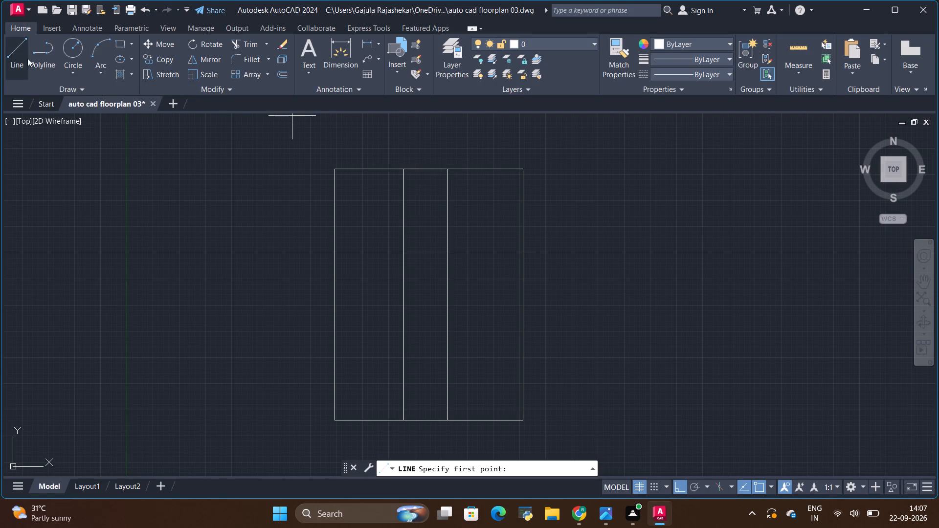
pyautogui.click(405, 171)
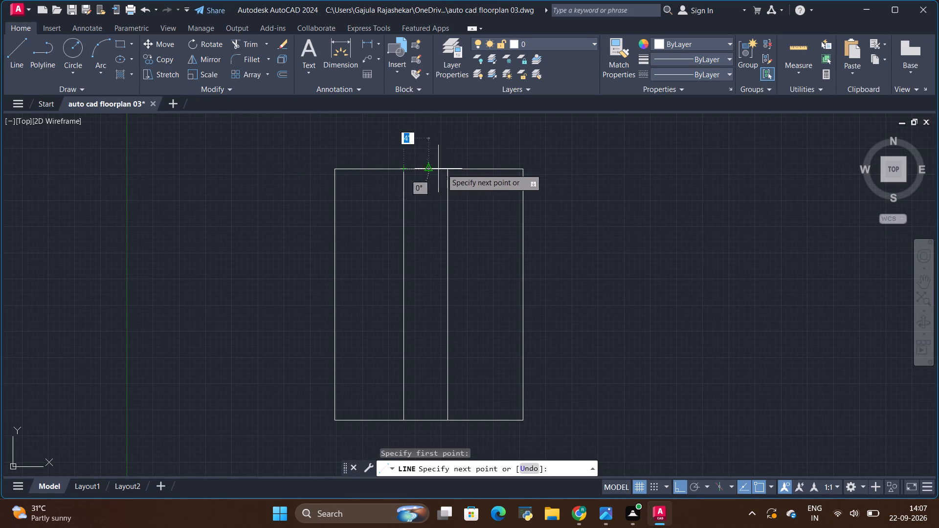
pyautogui.click(448, 168)
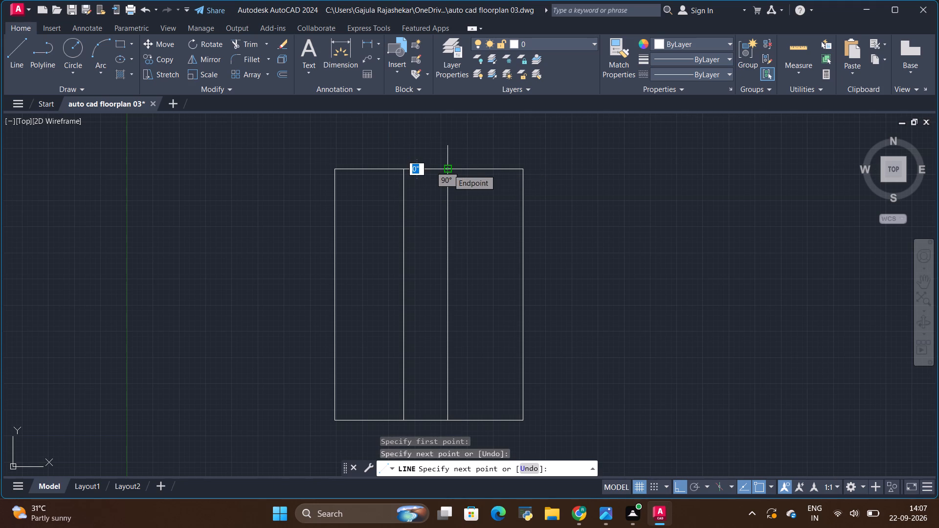
pyautogui.press('Escape')
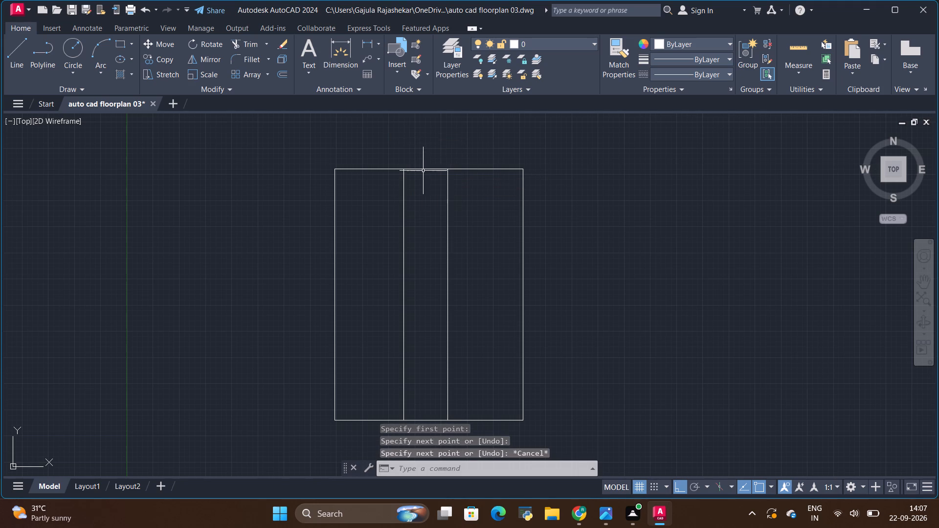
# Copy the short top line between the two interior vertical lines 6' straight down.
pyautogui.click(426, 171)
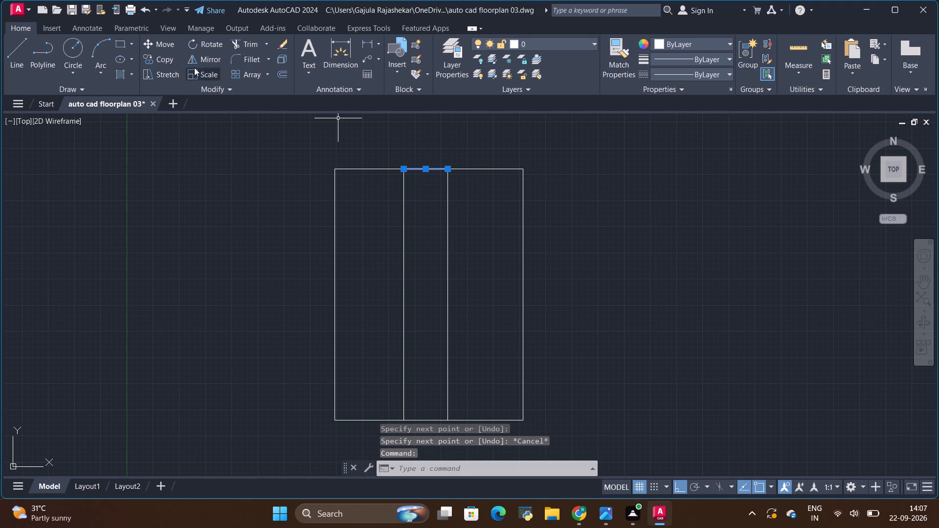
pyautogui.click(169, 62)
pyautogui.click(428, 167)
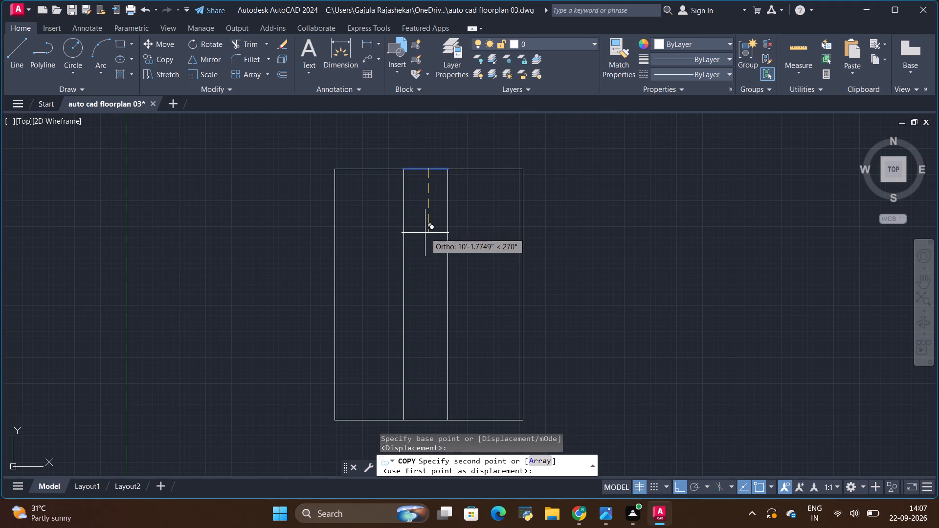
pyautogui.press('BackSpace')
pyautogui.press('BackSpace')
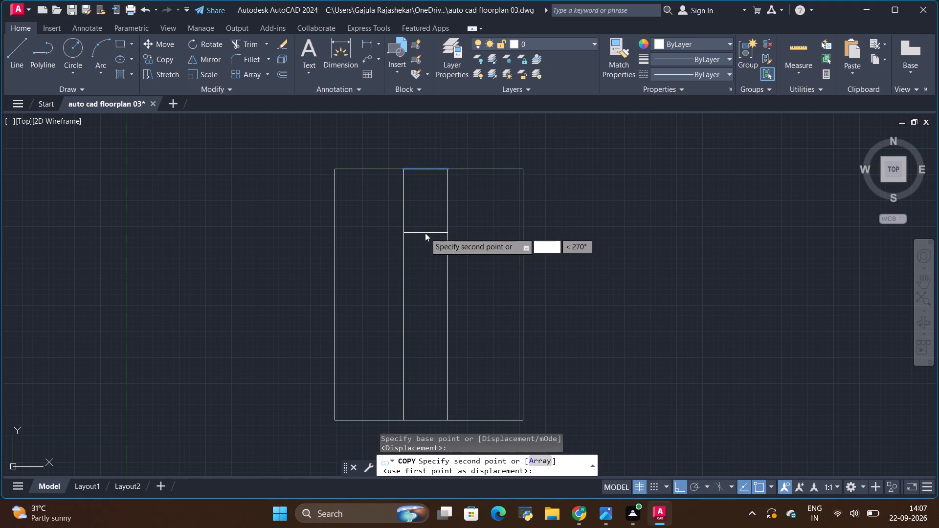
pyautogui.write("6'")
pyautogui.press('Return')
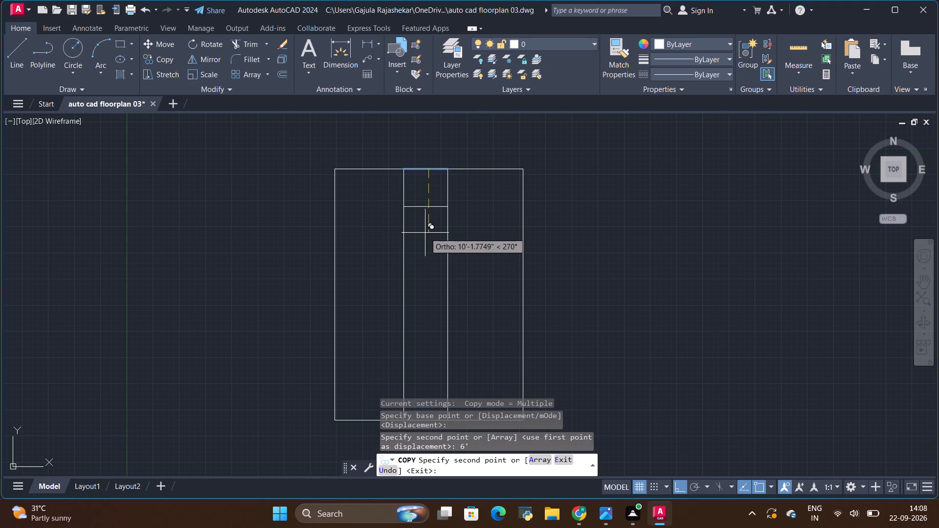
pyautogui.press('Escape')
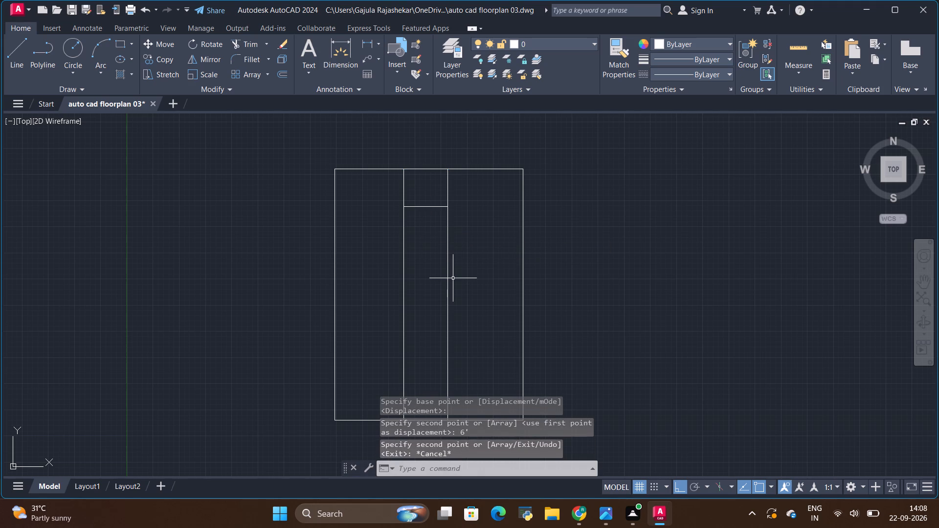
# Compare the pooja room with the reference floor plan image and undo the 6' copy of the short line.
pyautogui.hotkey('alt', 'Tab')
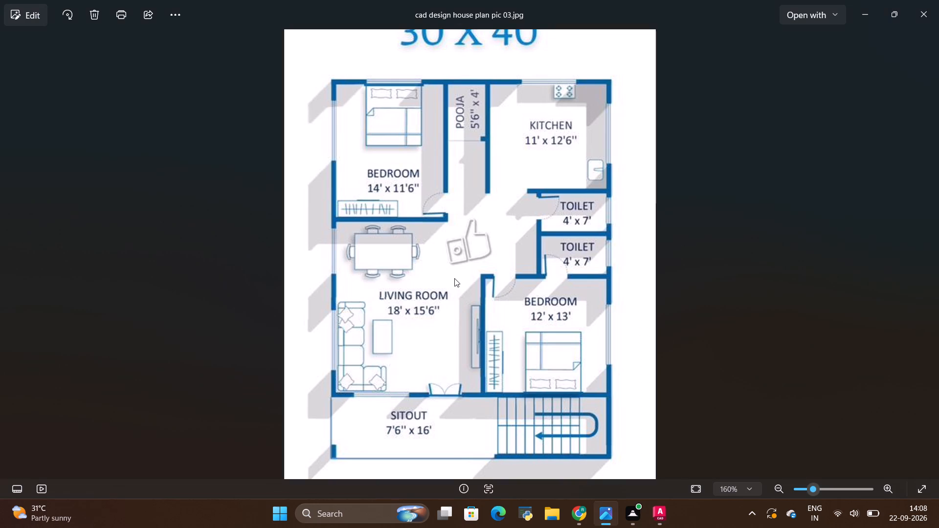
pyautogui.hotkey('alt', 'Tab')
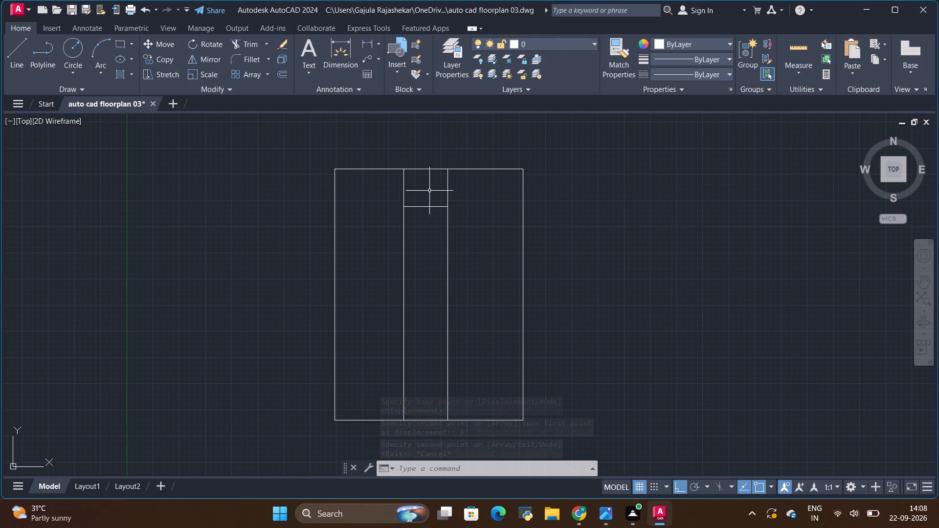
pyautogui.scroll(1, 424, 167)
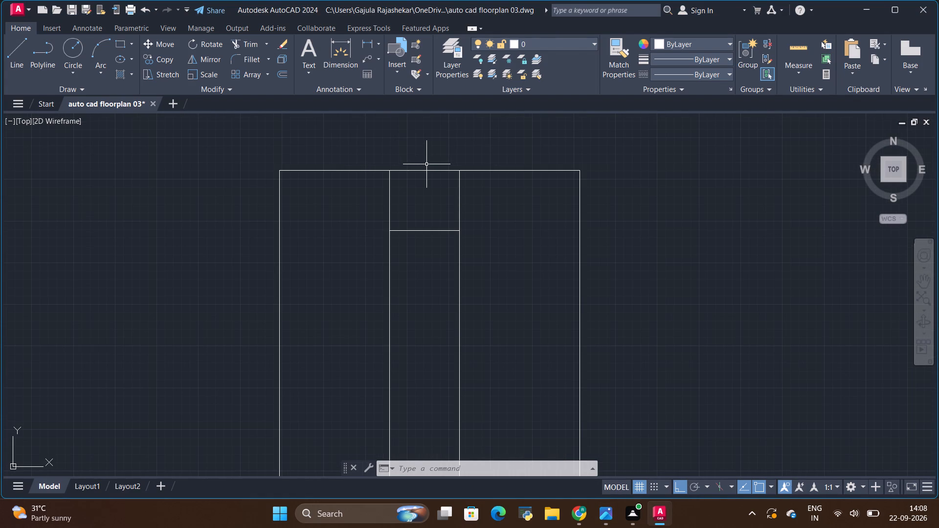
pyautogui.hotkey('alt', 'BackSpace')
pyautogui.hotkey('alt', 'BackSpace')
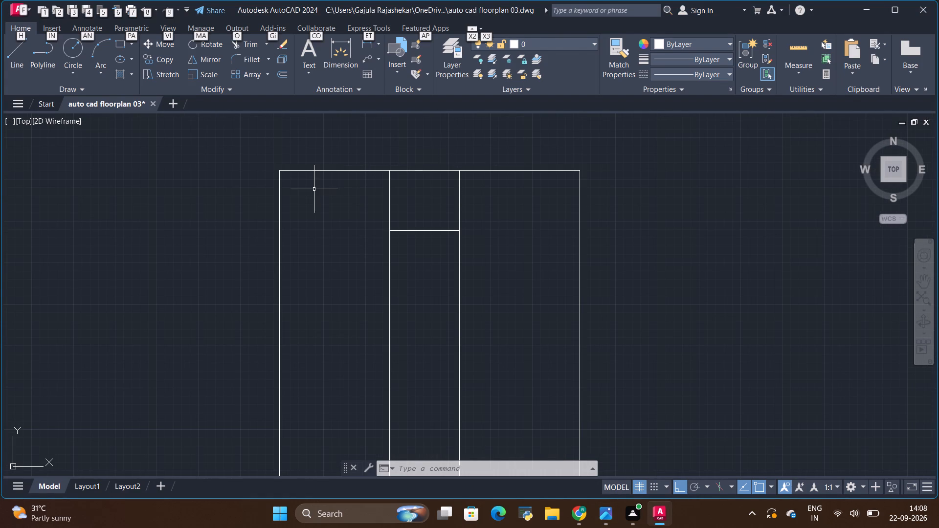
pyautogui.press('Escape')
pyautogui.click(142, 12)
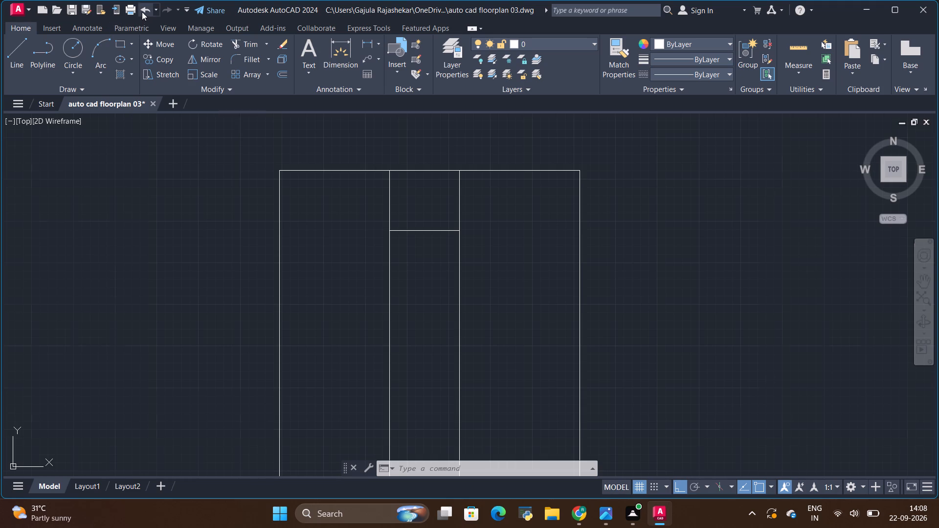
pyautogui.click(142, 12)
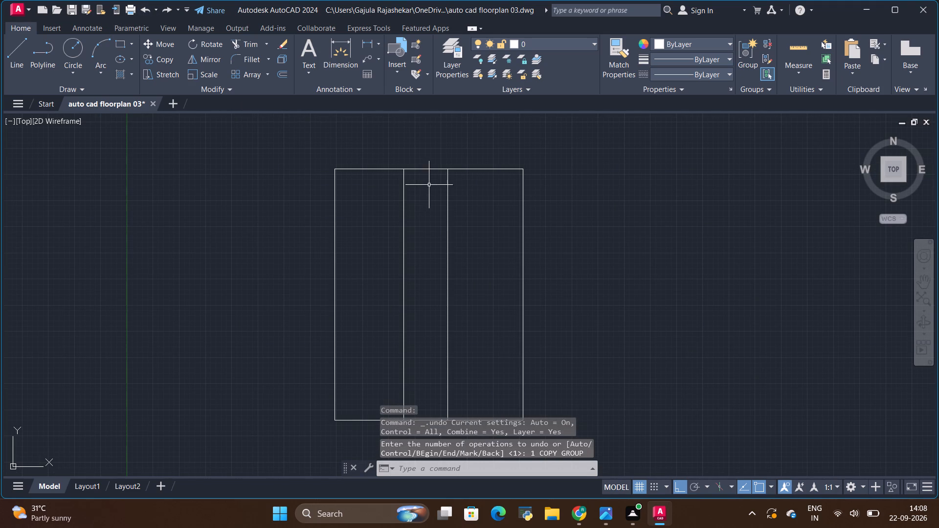
# Copy the short top line between the interior verticals 7' straight down, using its midpoint as base point.
pyautogui.click(426, 168)
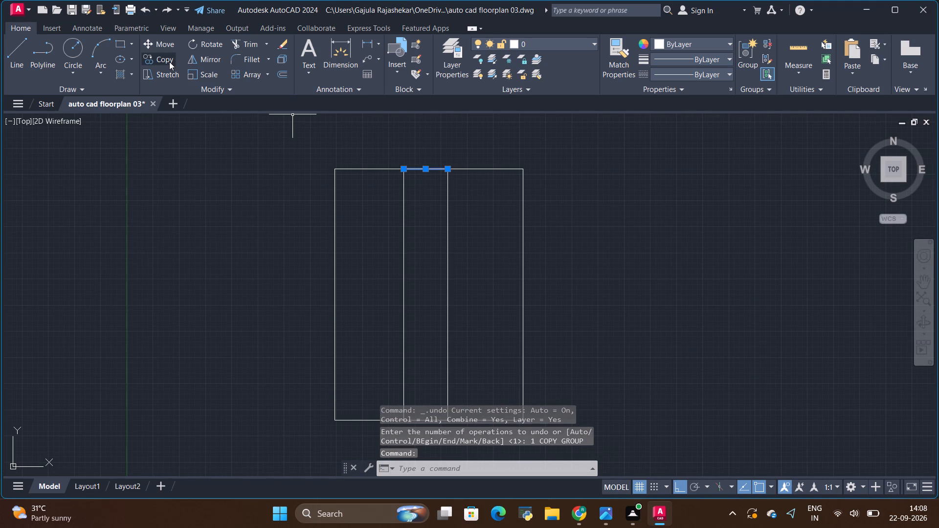
pyautogui.click(167, 62)
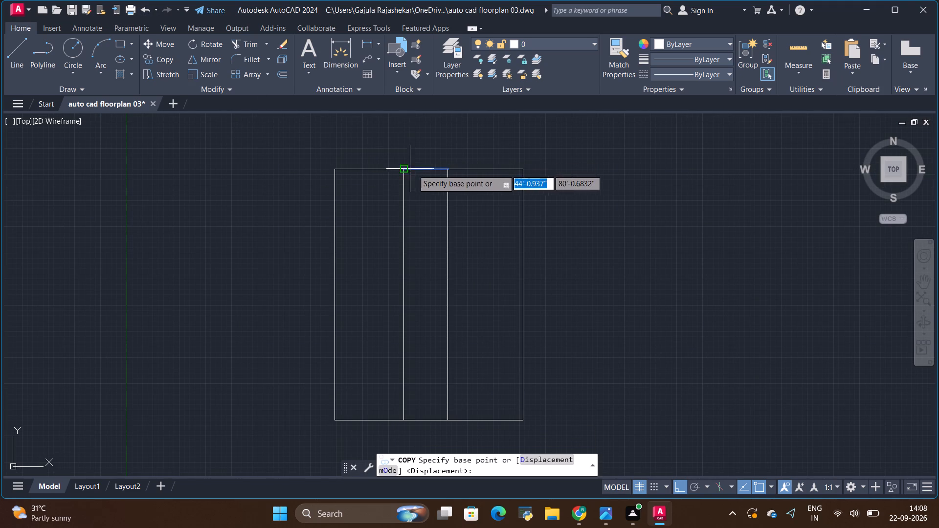
pyautogui.click(425, 168)
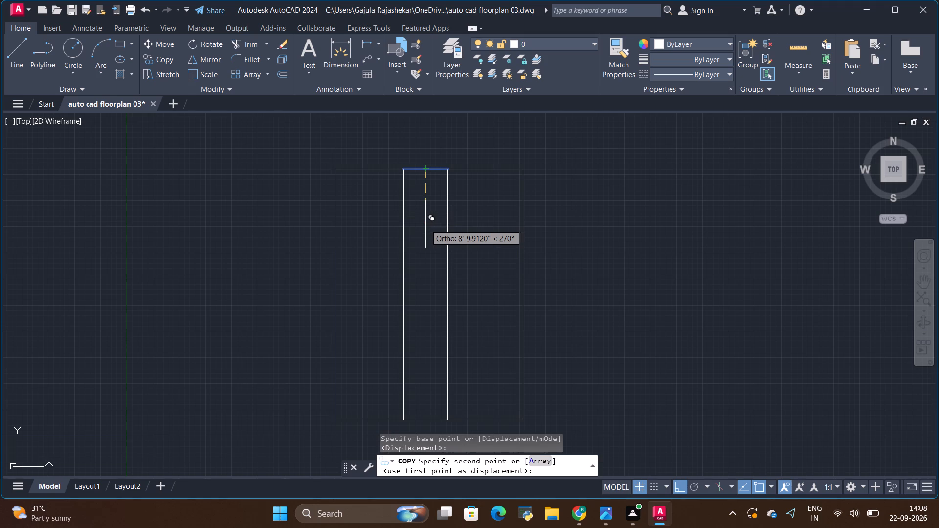
pyautogui.press('BackSpace')
pyautogui.press('BackSpace')
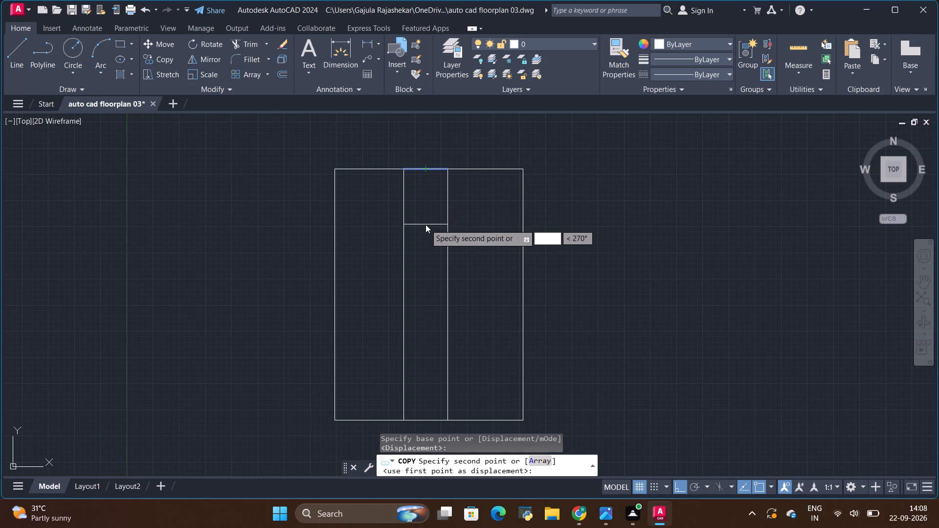
pyautogui.write("7'")
pyautogui.press('Return')
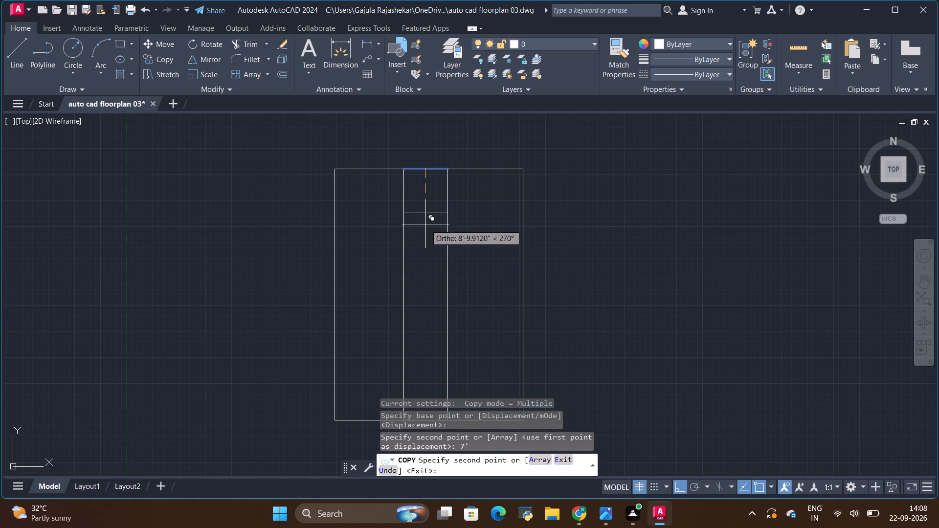
pyautogui.press('Escape')
# Check the reference plan, and draw a line along the top edge from the outline's top-left corner to the first interior vertical line.
pyautogui.hotkey('alt', 'Tab')
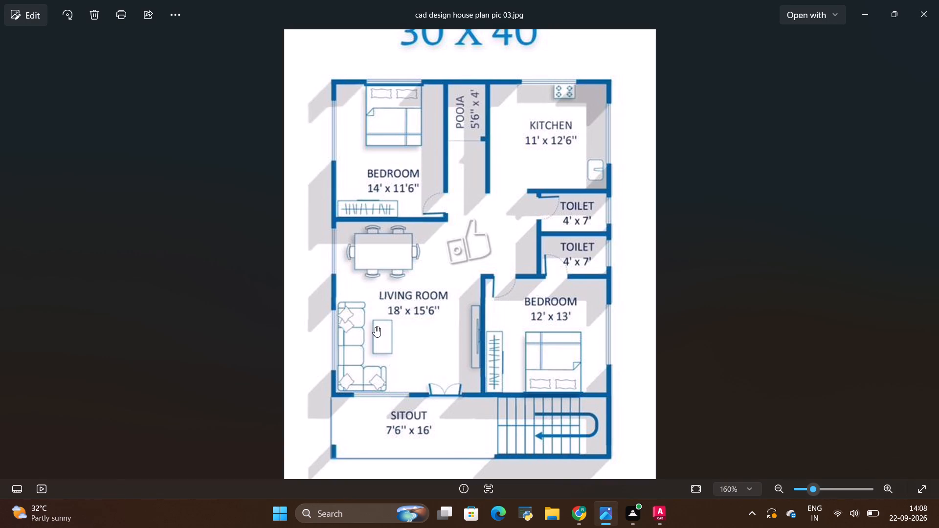
pyautogui.hotkey('alt', 'Tab')
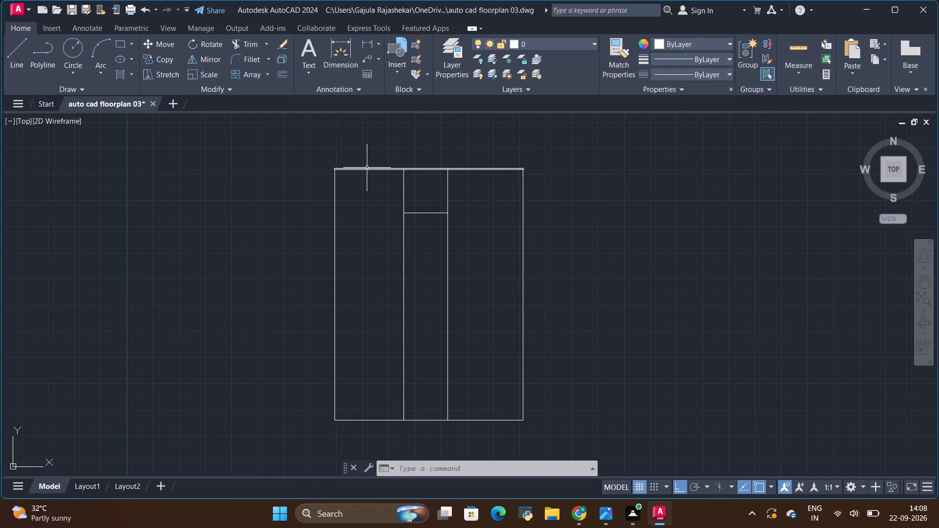
pyautogui.click(368, 169)
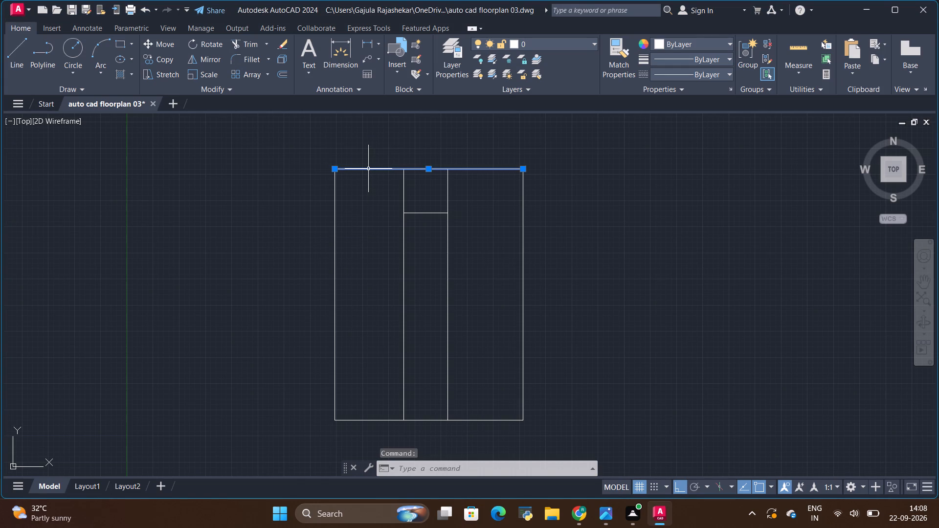
pyautogui.press('Escape')
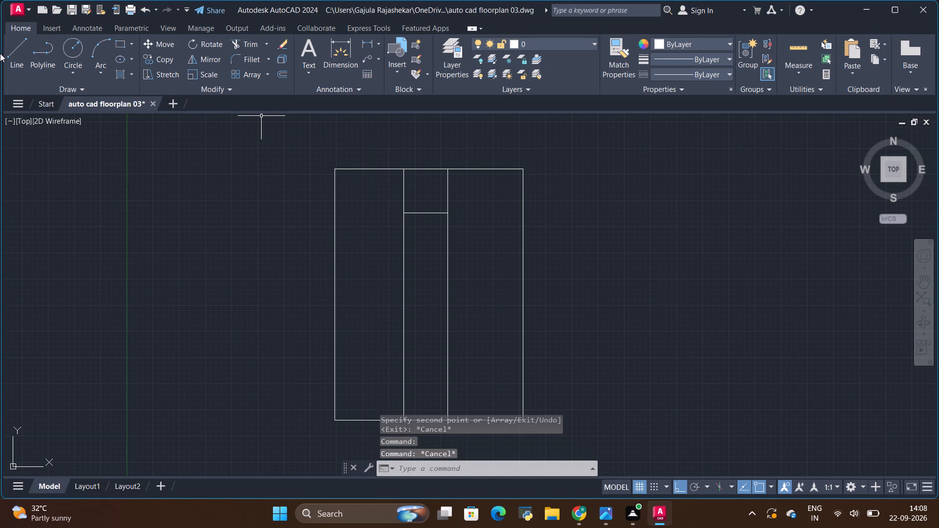
pyautogui.click(13, 53)
pyautogui.click(339, 168)
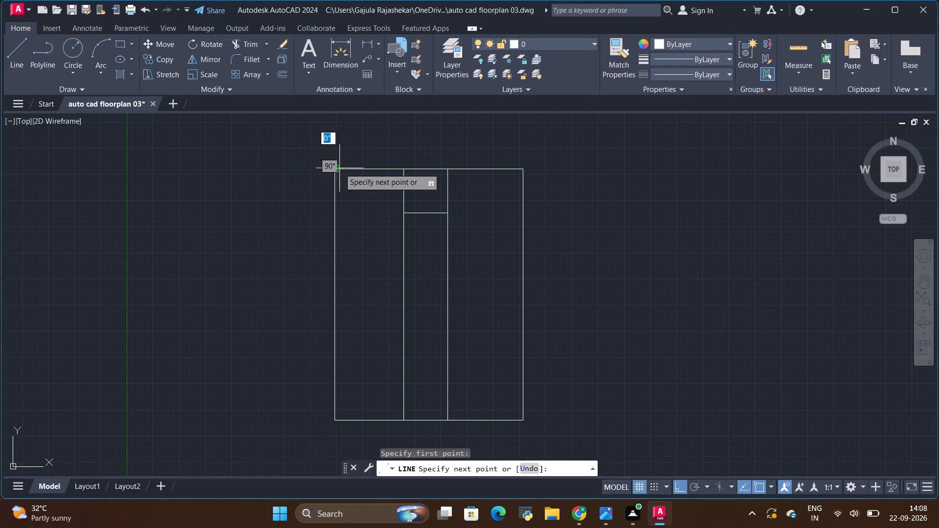
pyautogui.click(402, 169)
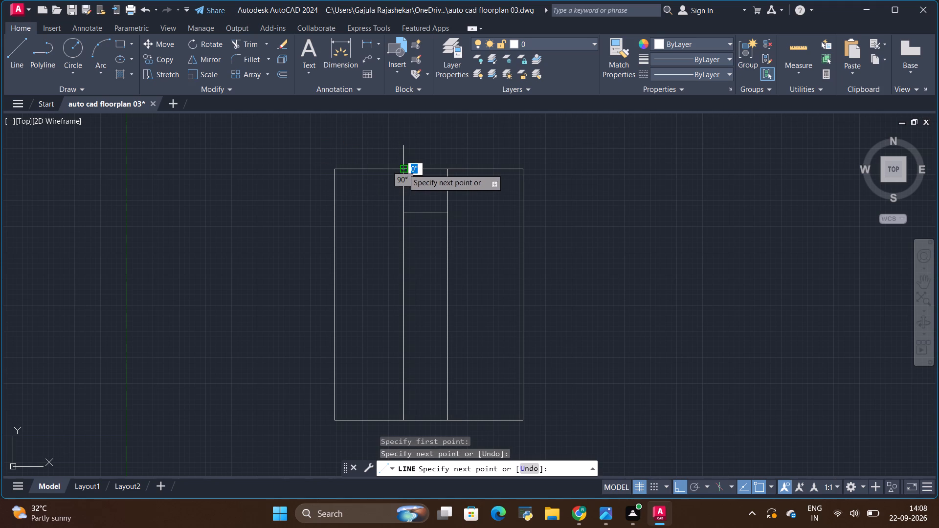
pyautogui.press('Escape')
pyautogui.press('Escape')
# Check the upper-left bedroom's dimensions in the reference floor plan image against the drawing.
pyautogui.hotkey('alt', 'Tab')
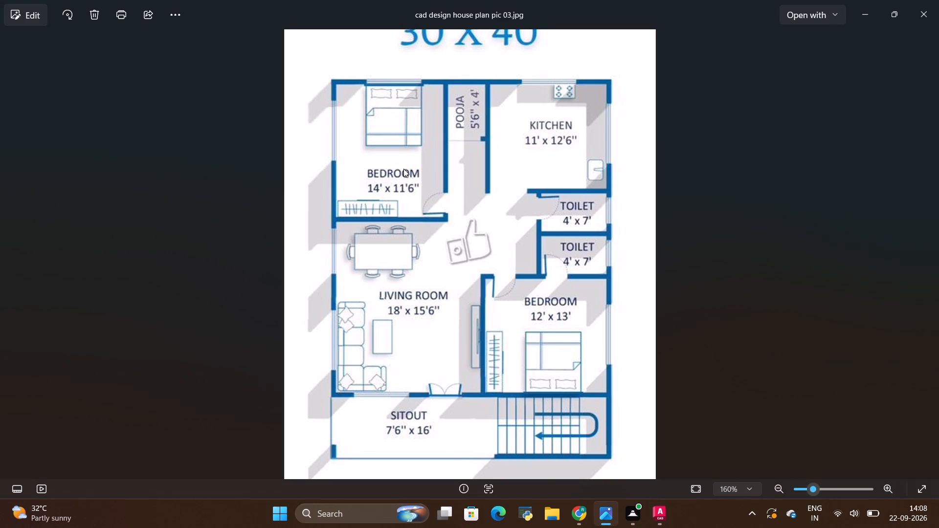
pyautogui.hotkey('alt', 'Tab')
pyautogui.hotkey('alt', 'Tab')
pyautogui.hotkey('alt', 'Tab')
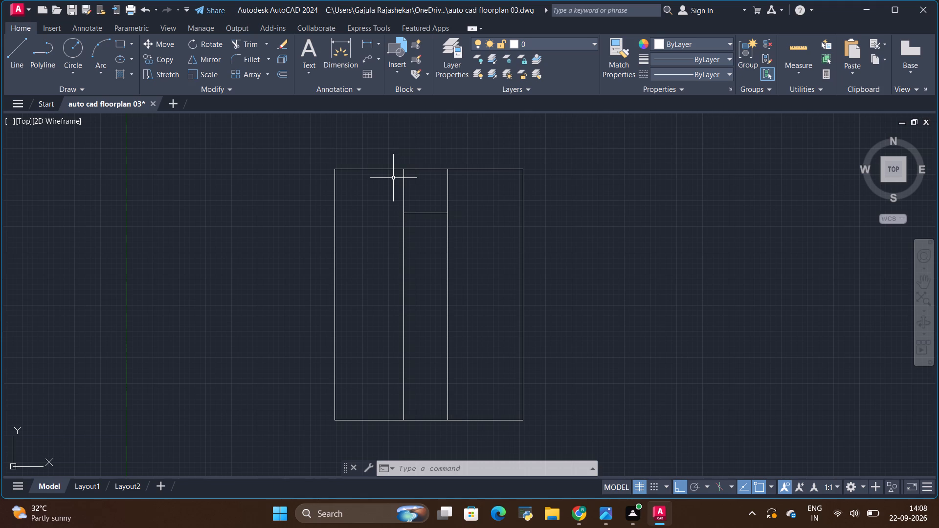
pyautogui.hotkey('alt', 'Tab')
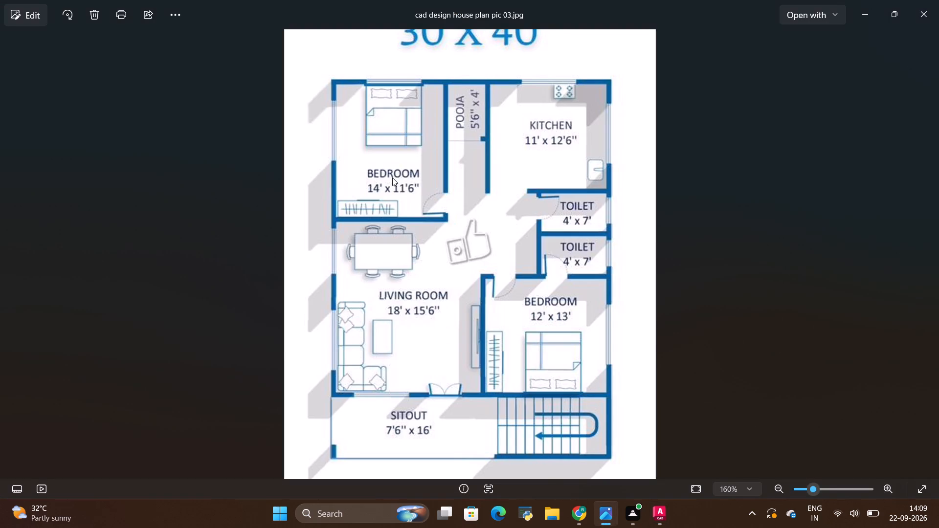
pyautogui.hotkey('alt', 'Tab')
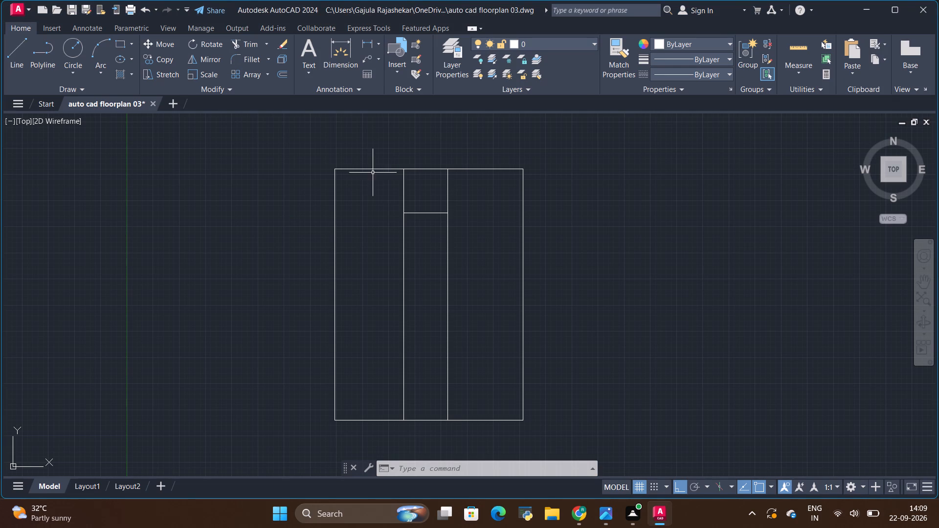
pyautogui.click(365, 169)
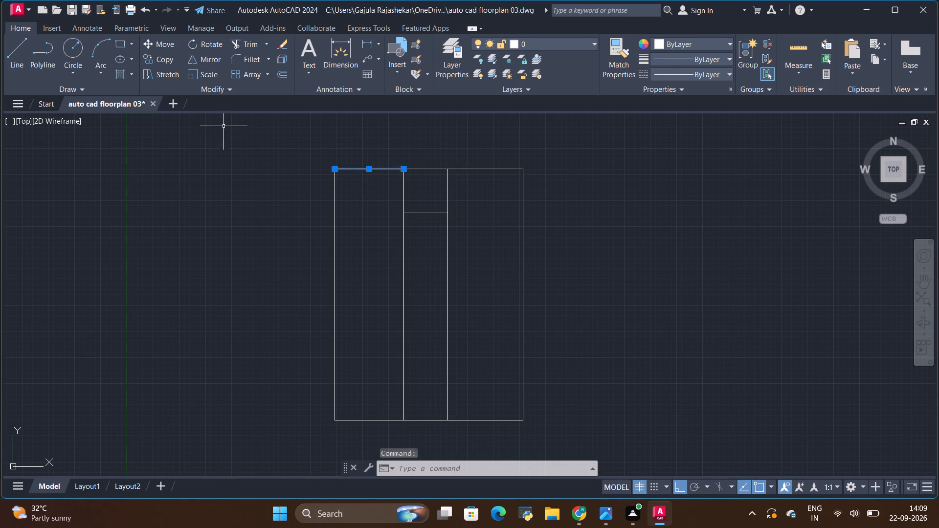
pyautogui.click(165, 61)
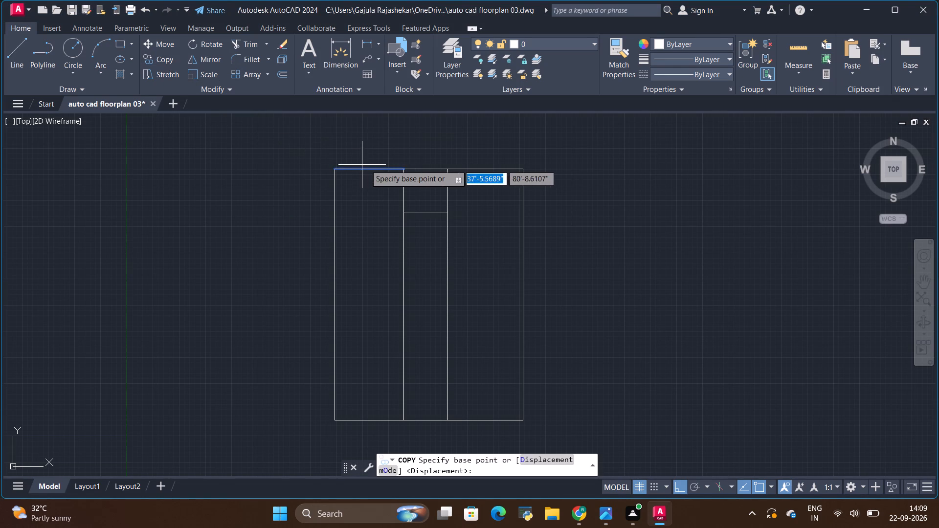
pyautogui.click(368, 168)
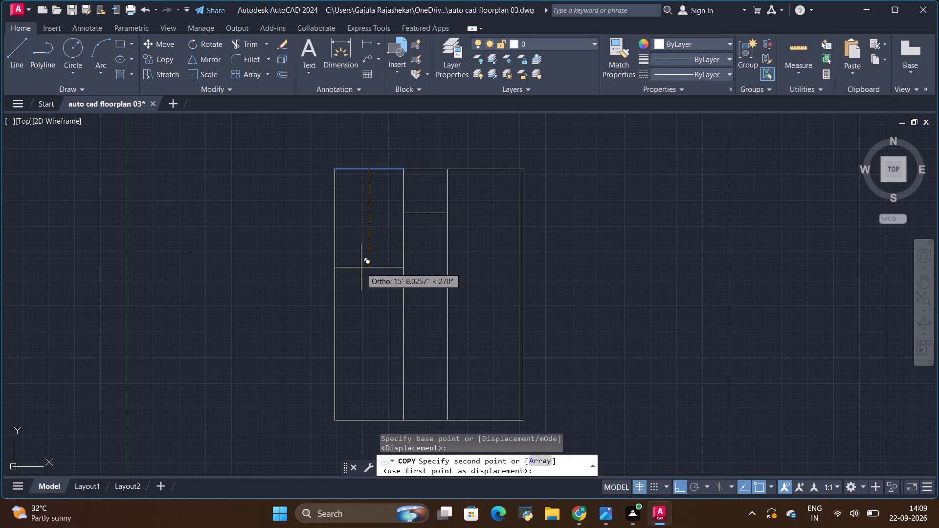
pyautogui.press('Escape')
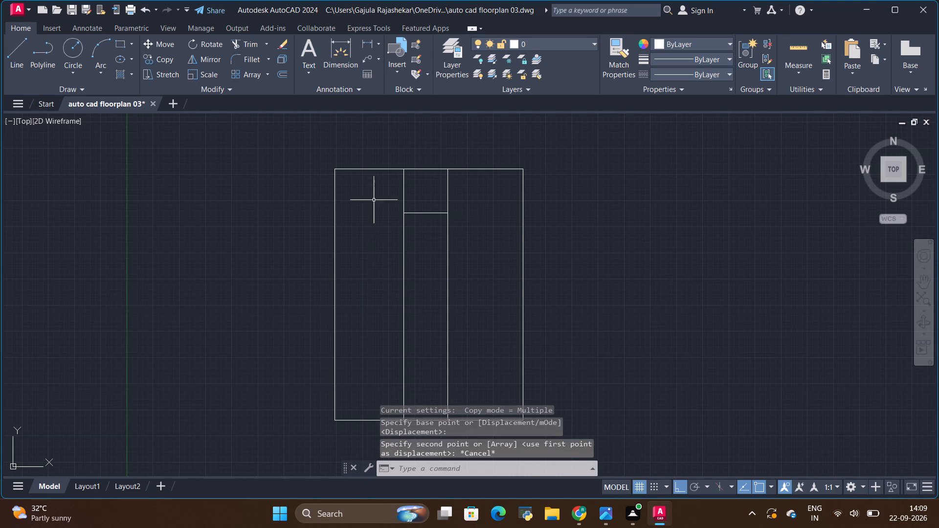
# Copy the two top-edge lines between the outline's top-left corner and the second interior vertical 14' straight down, using the first line's midpoint as base.
pyautogui.click(373, 169)
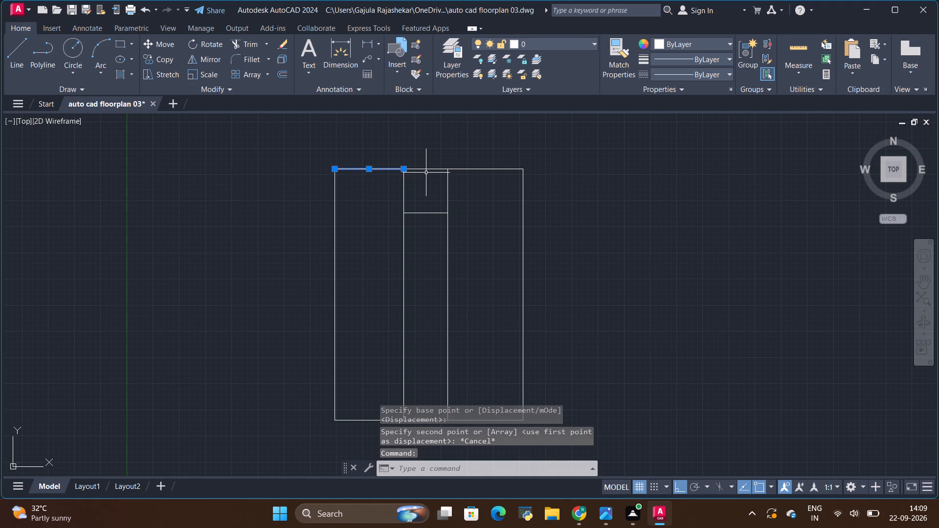
pyautogui.keyDown('ctrl'); pyautogui.click(426, 171); pyautogui.keyUp('ctrl')
pyautogui.keyDown('ctrl'); pyautogui.click(427, 168); pyautogui.keyUp('ctrl')
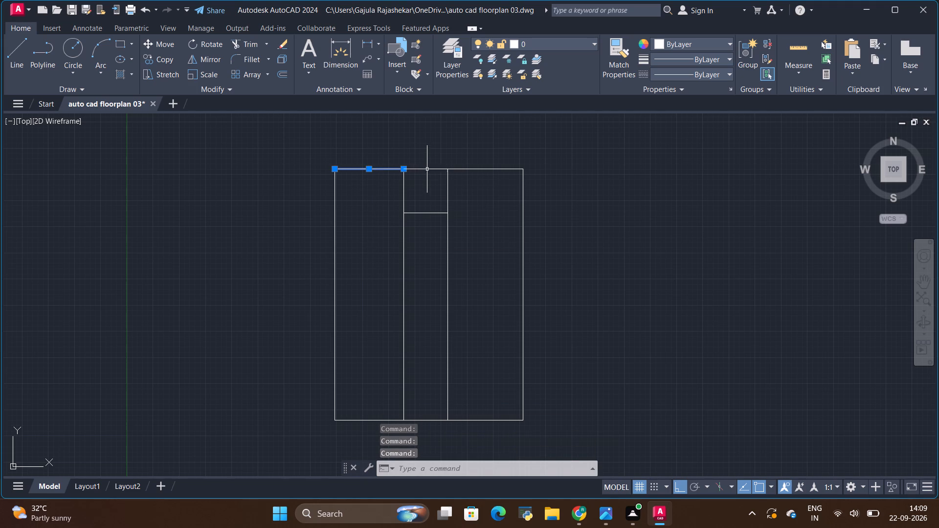
pyautogui.click(427, 169)
pyautogui.hotkey('alt', 'Tab')
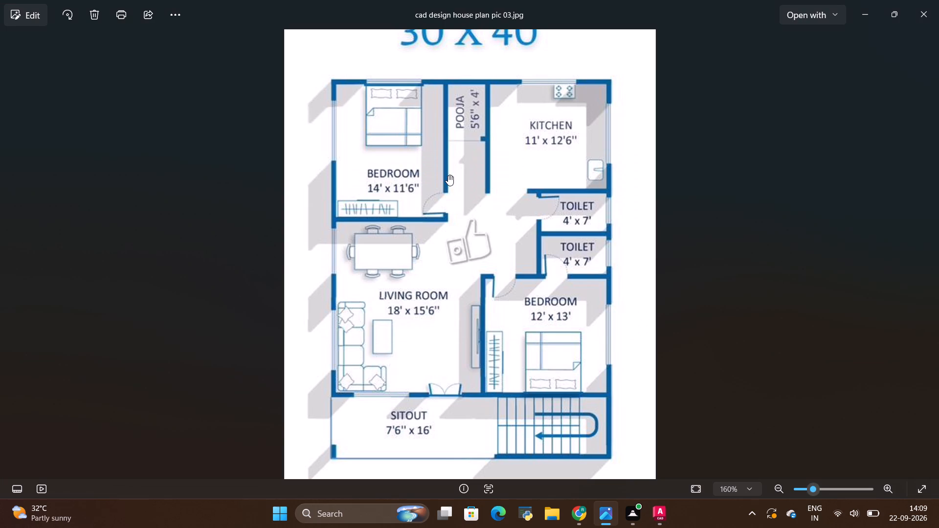
pyautogui.hotkey('alt', 'Tab')
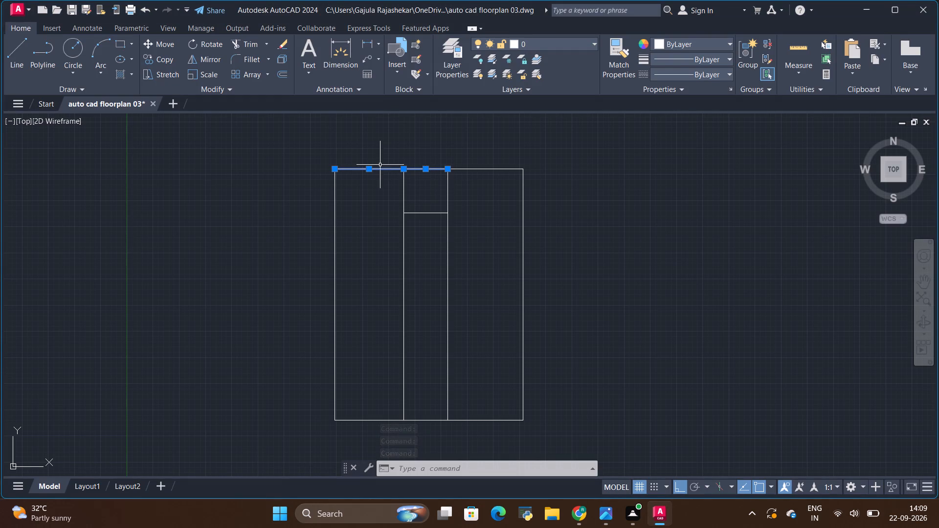
pyautogui.click(173, 58)
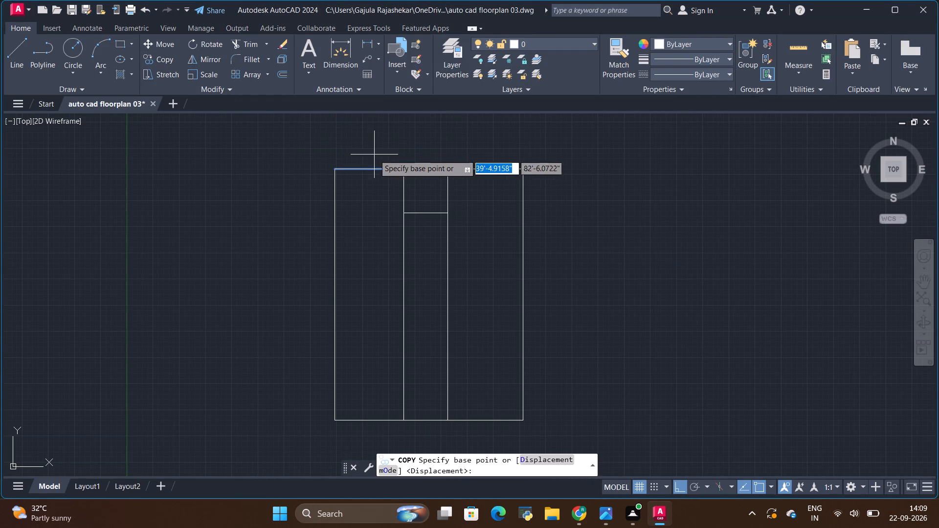
pyautogui.click(367, 170)
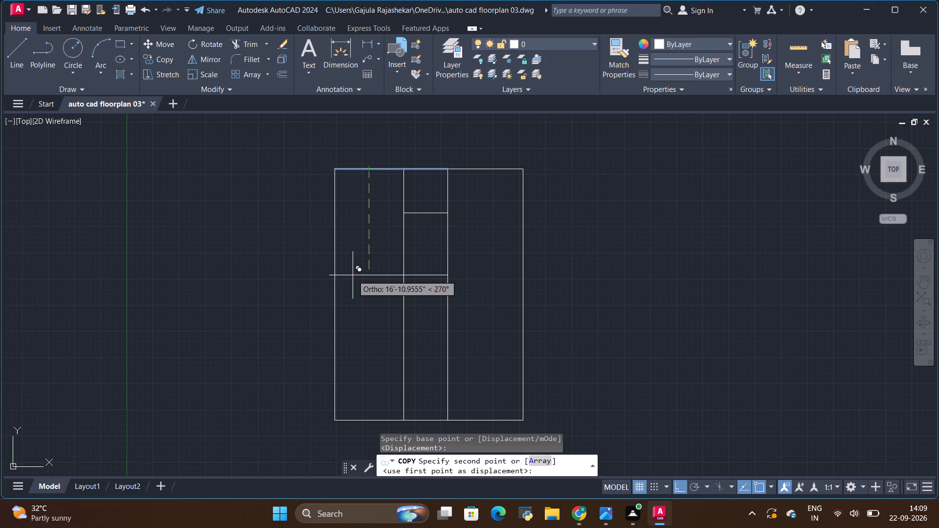
pyautogui.hotkey('alt', 'Tab')
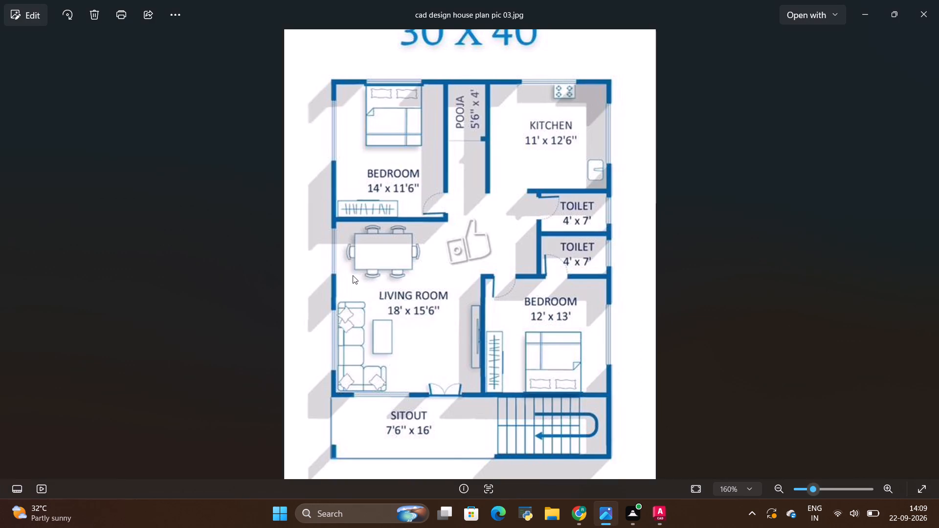
pyautogui.hotkey('alt', 'Tab')
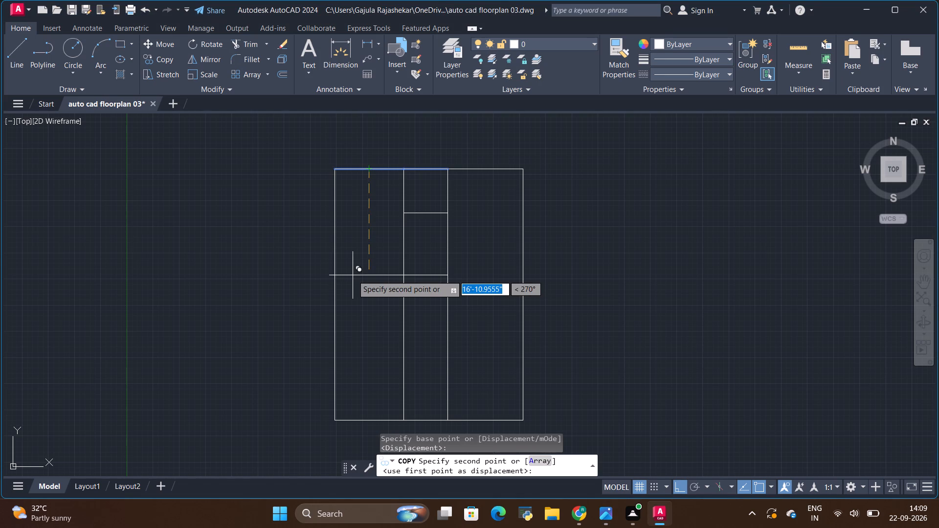
pyautogui.hotkey('alt', 'Tab')
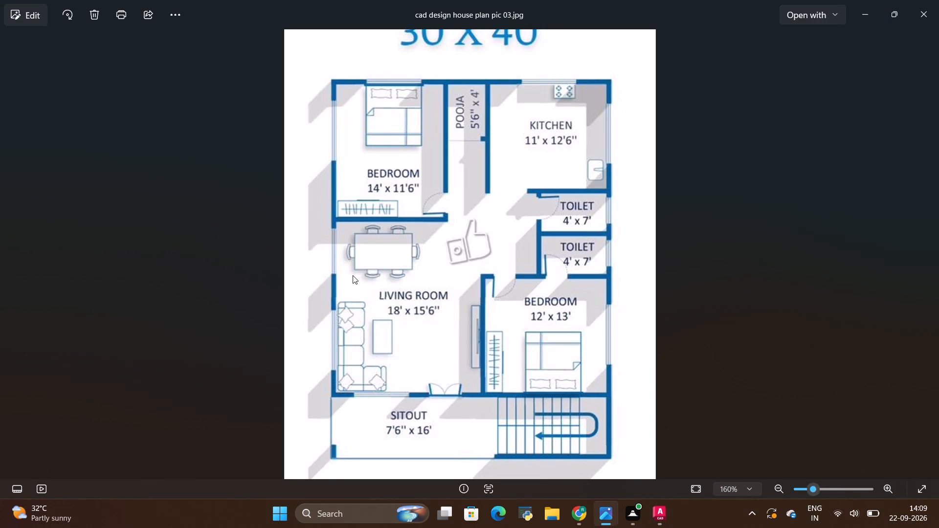
pyautogui.press('BackSpace')
pyautogui.press('BackSpace')
pyautogui.hotkey('alt', 'Tab')
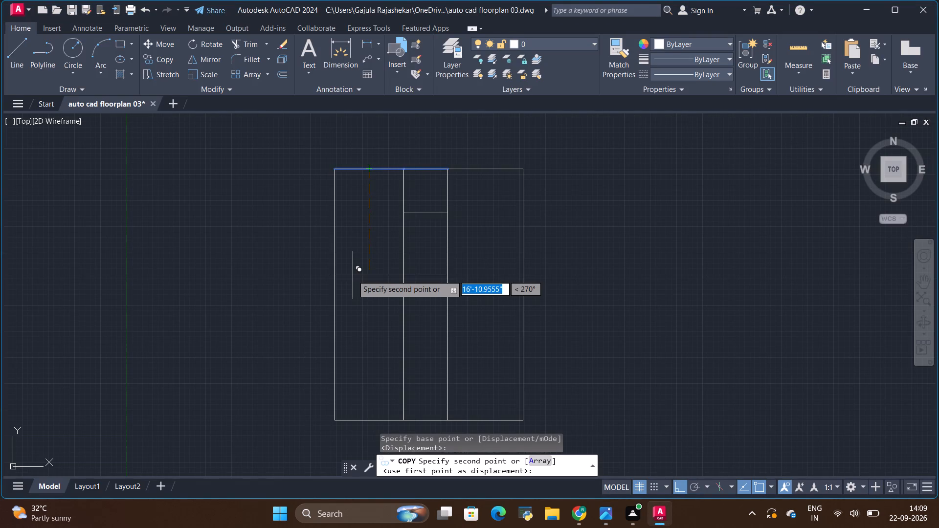
pyautogui.write("14'")
pyautogui.press('Return')
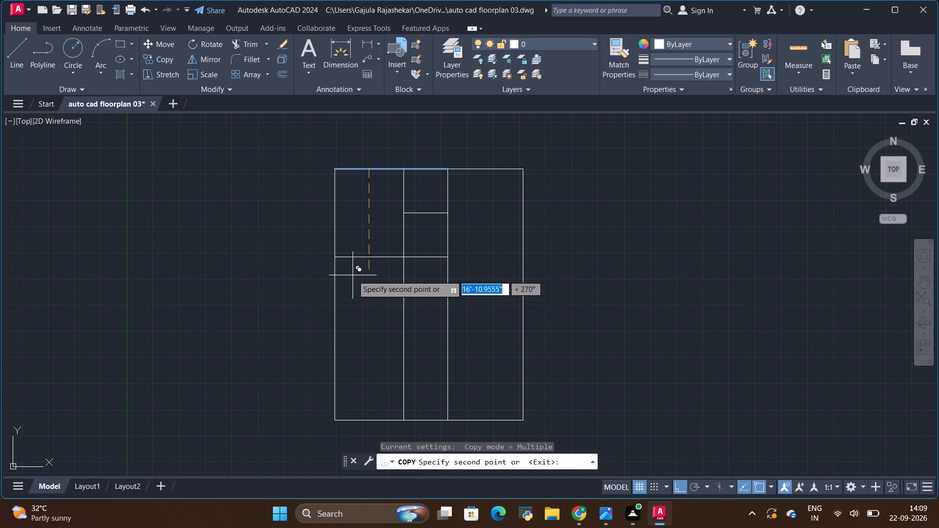
pyautogui.press('Escape')
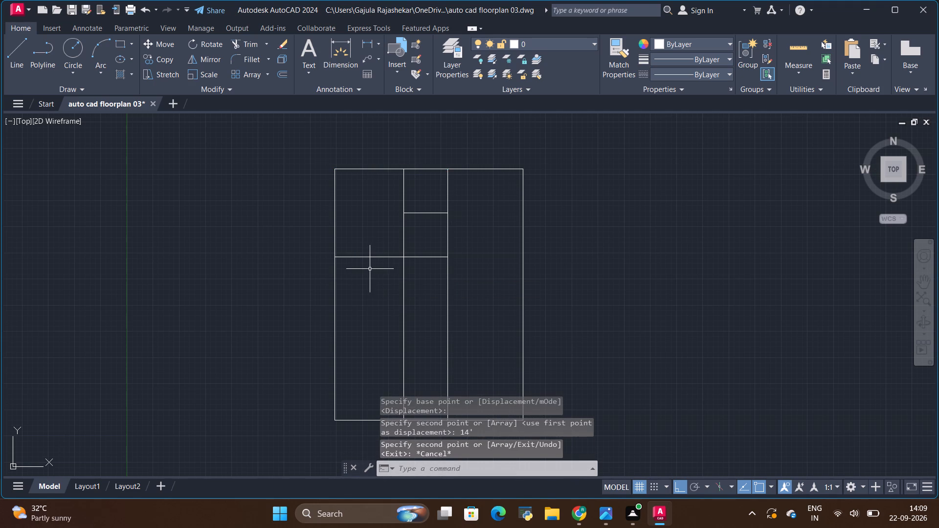
# Examine the living room and sitout layout in the reference floor plan image and compare it with the drawing.
pyautogui.click(372, 256)
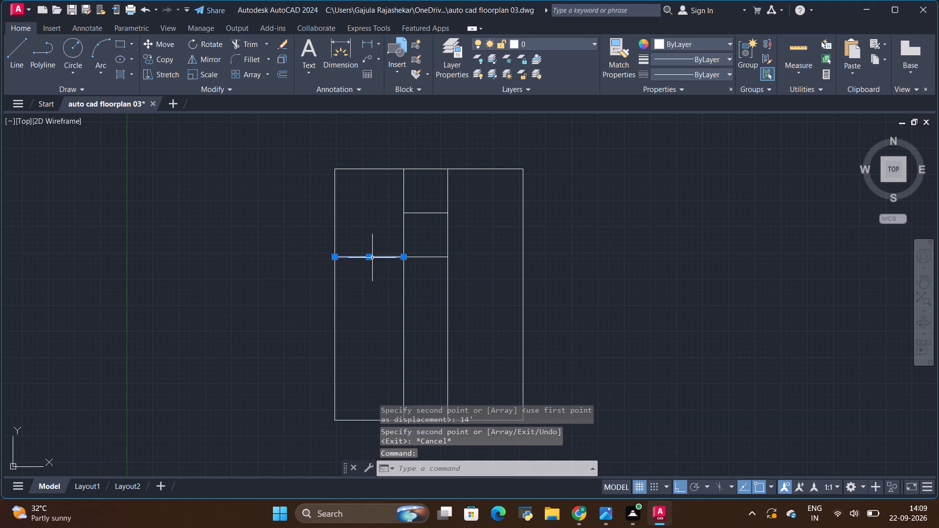
pyautogui.hotkey('alt', 'Tab')
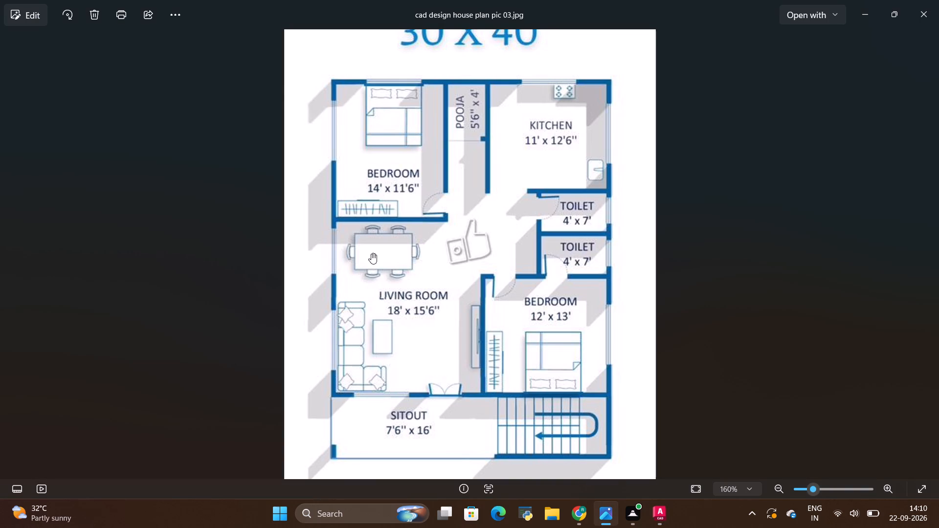
pyautogui.hotkey('alt', 'Tab')
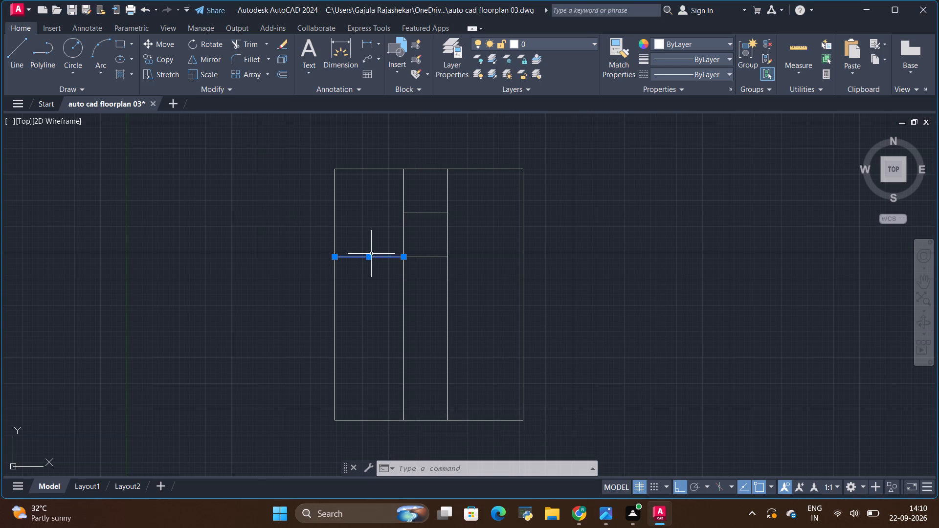
pyautogui.hotkey('alt', 'Tab')
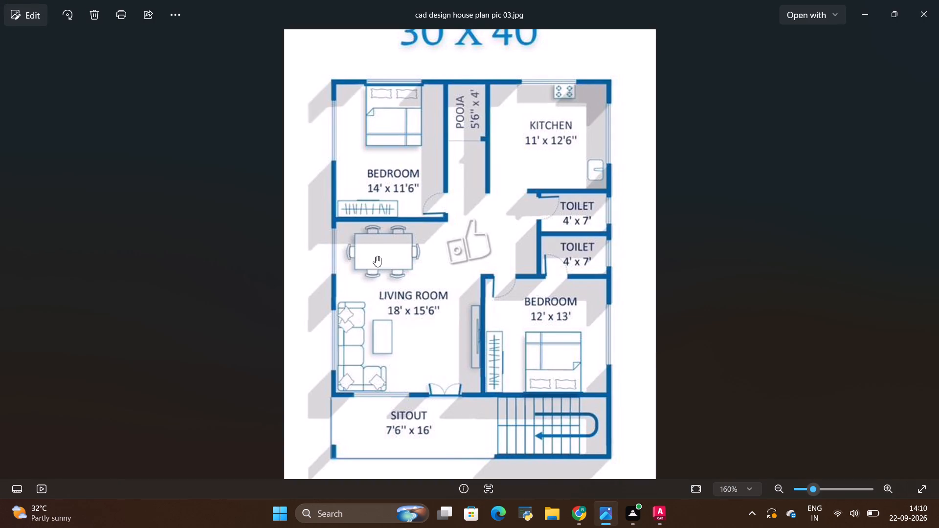
pyautogui.hotkey('alt', 'Tab')
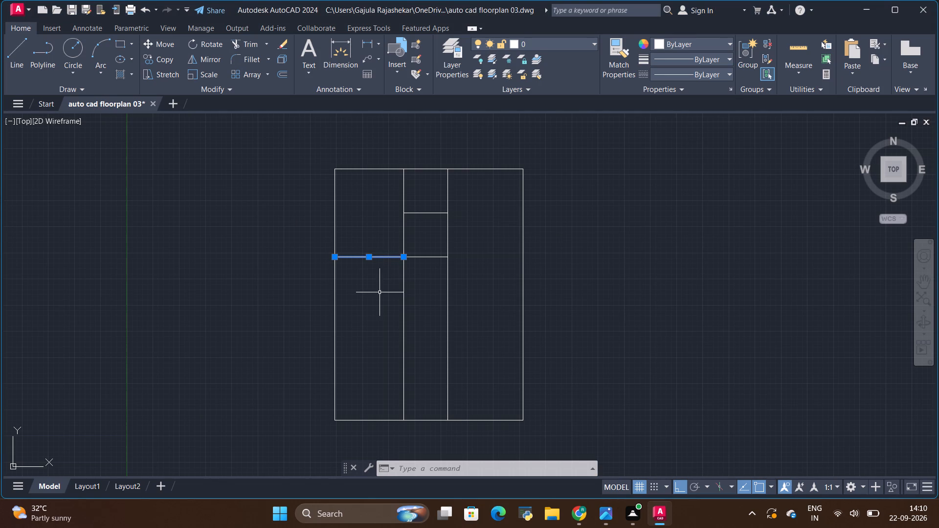
pyautogui.hotkey('alt', 'Tab')
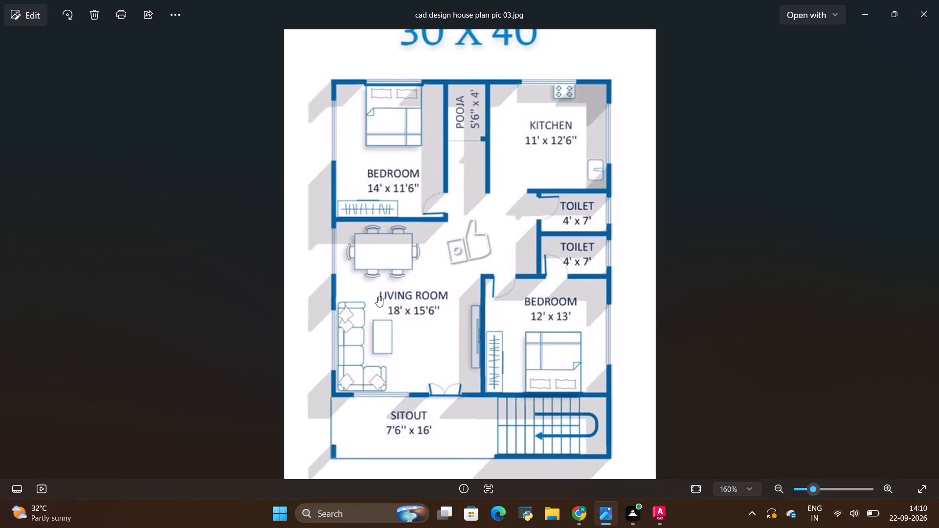
pyautogui.hotkey('alt', 'Tab')
pyautogui.hotkey('alt', 'Tab')
pyautogui.hotkey('alt', 'Tab')
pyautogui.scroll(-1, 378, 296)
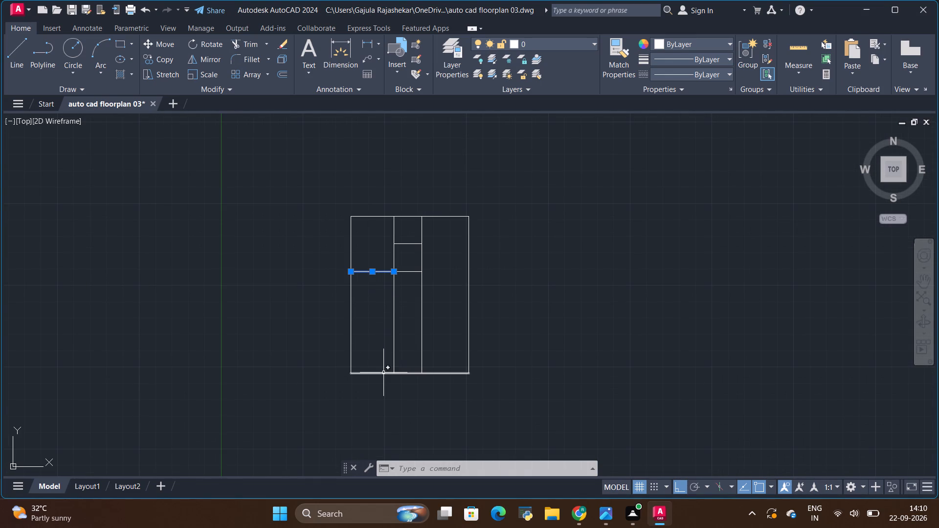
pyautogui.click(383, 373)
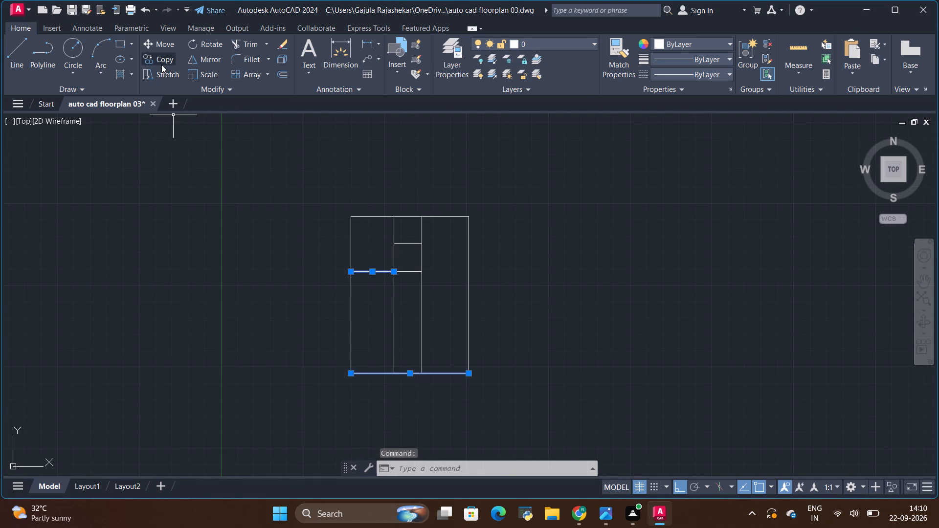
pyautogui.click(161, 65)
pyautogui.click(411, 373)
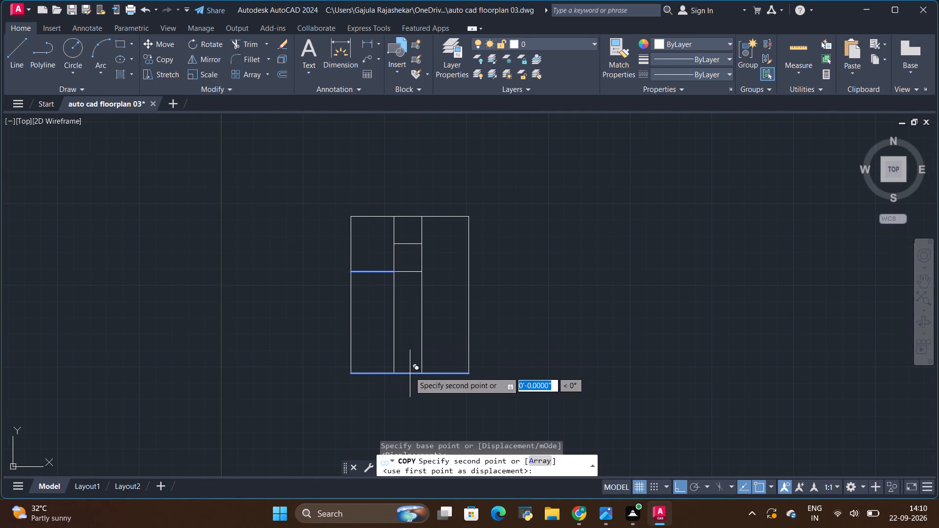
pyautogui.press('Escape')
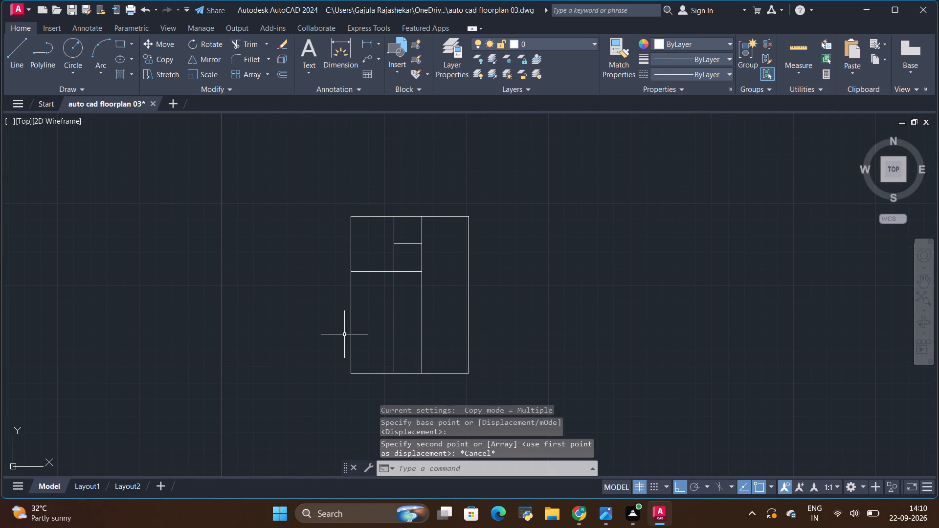
# Copy the outline's bottom edge 7' straight up, using the edge's midpoint as base point.
pyautogui.click(369, 375)
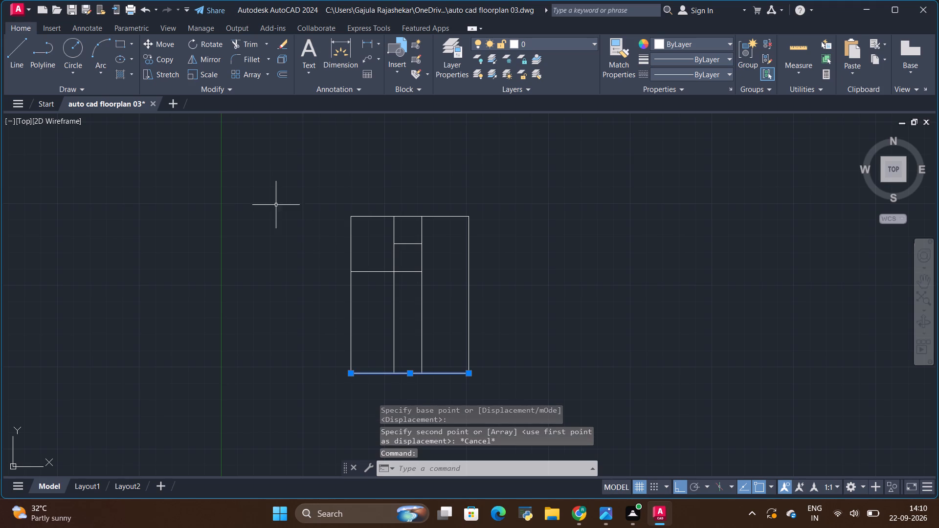
pyautogui.click(165, 59)
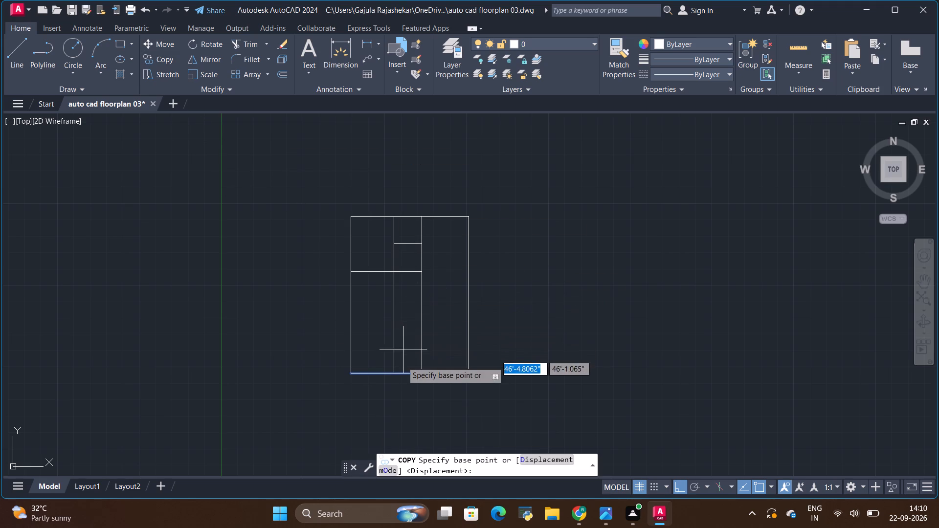
pyautogui.click(408, 373)
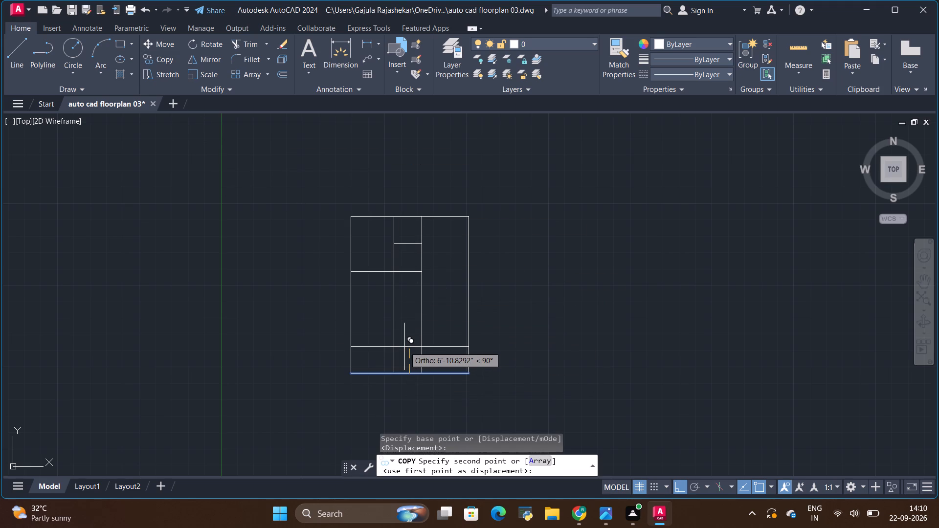
pyautogui.press('BackSpace')
pyautogui.press('BackSpace')
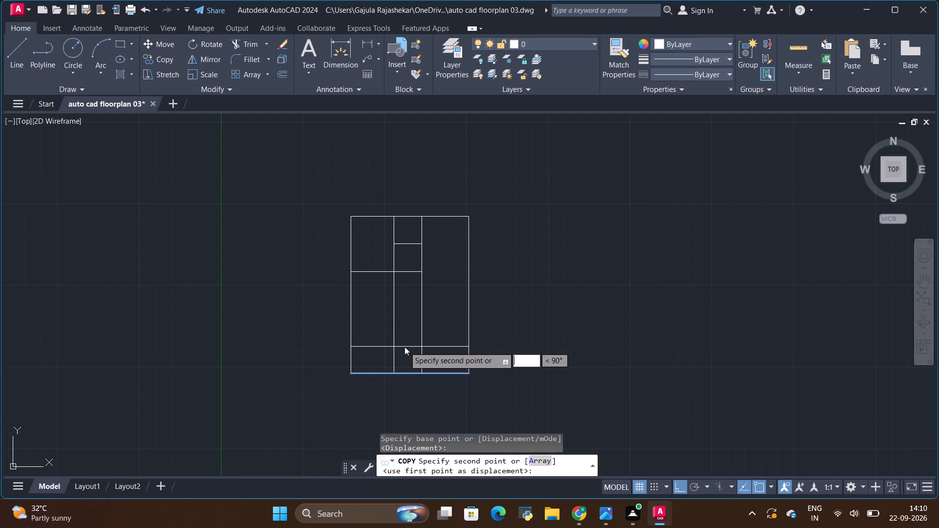
pyautogui.write("7'")
pyautogui.press('Return')
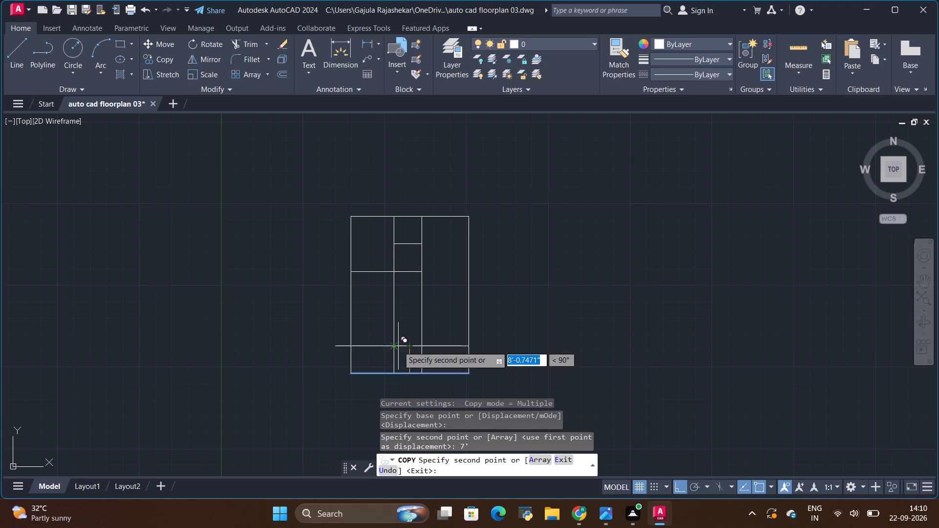
pyautogui.press('Escape')
# Save the floor plan drawing.
pyautogui.scroll(1, 403, 320)
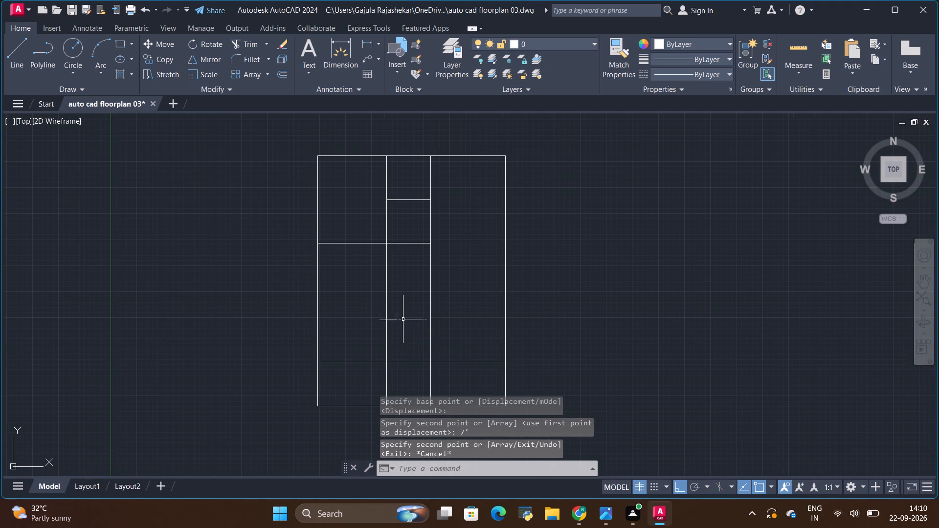
pyautogui.scroll(-1, 425, 308)
pyautogui.hotkey('ctrl', 's')
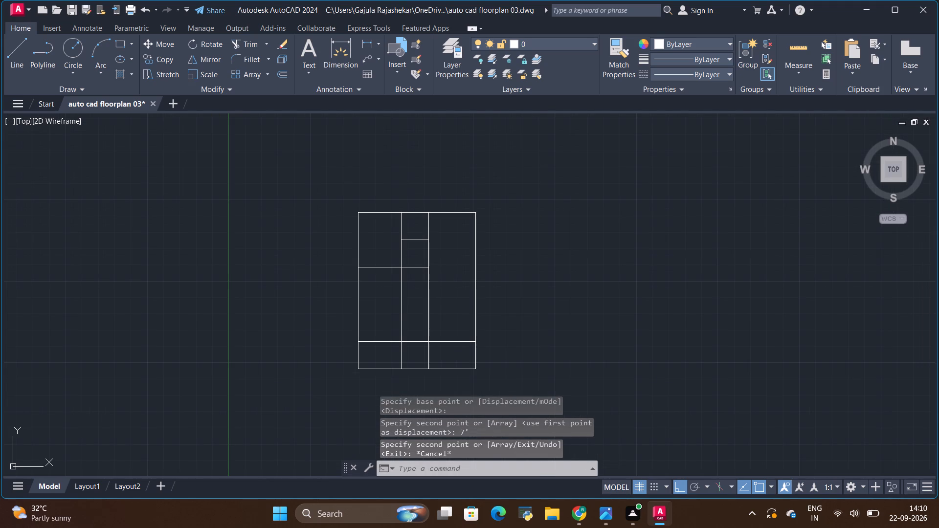
# Compare the room layout and dimensions in the reference floor plan image with the lines drawn so far.
pyautogui.hotkey('alt', 'Tab')
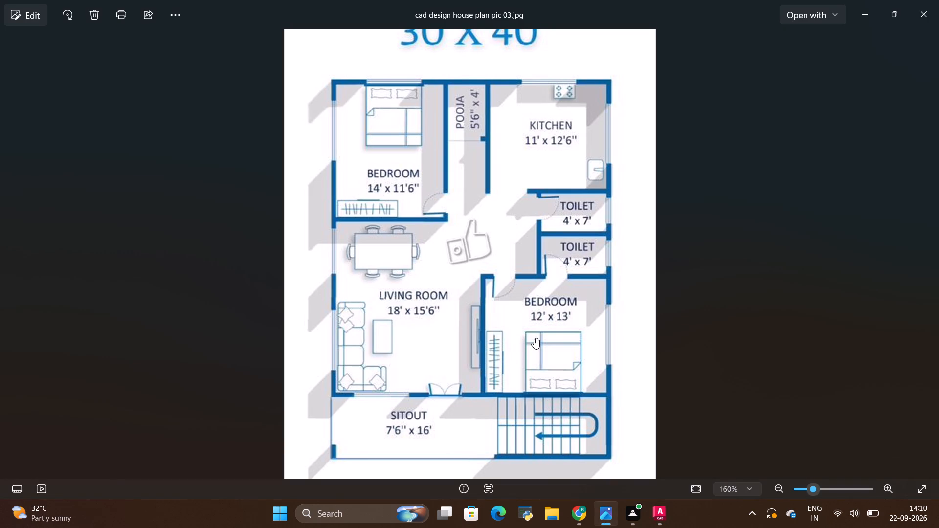
pyautogui.hotkey('alt', 'Tab')
pyautogui.hotkey('alt', 'Tab')
pyautogui.hotkey('alt', 'Tab')
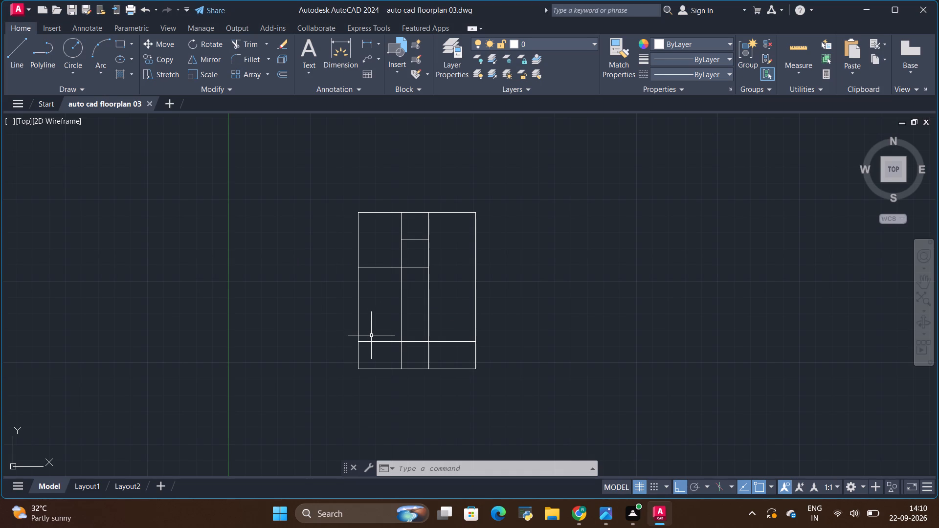
pyautogui.scroll(1, 407, 333)
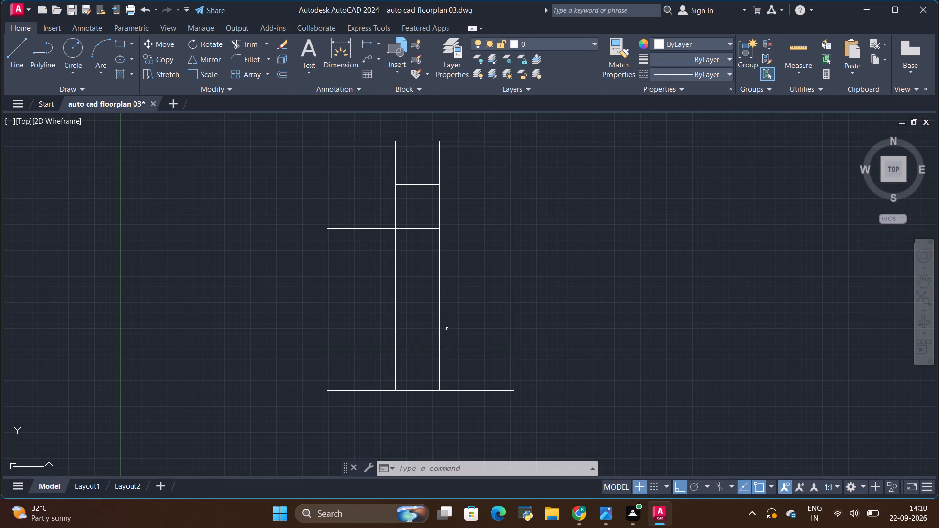
pyautogui.hotkey('alt', 'Tab')
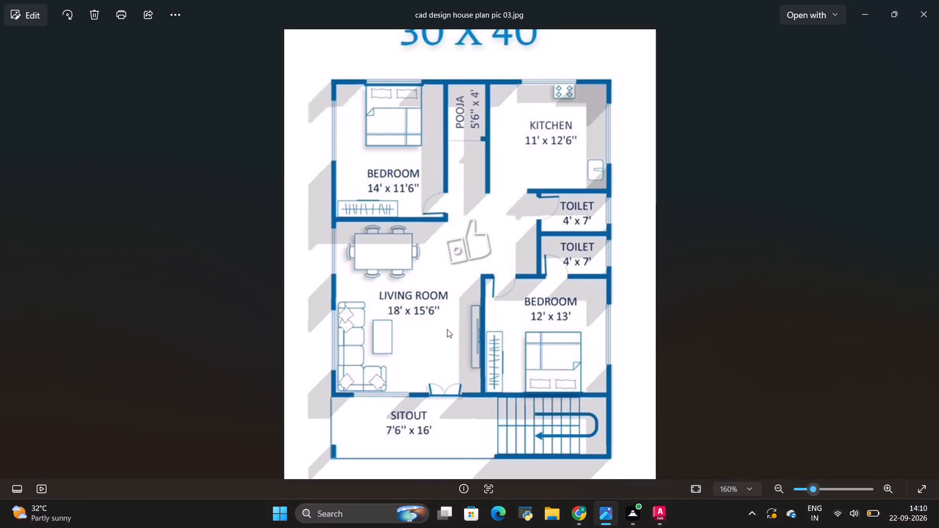
pyautogui.hotkey('alt', 'Tab')
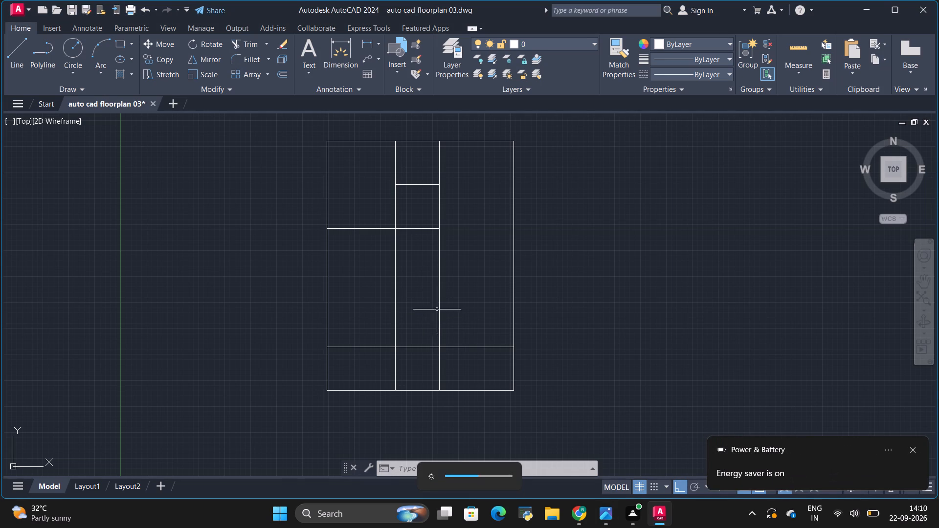
pyautogui.click(915, 450)
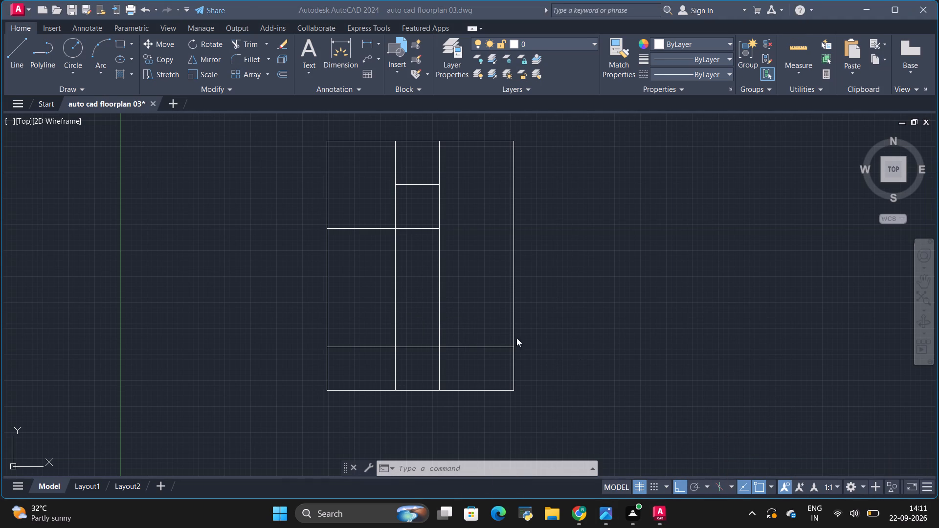
pyautogui.hotkey('alt', 'Tab')
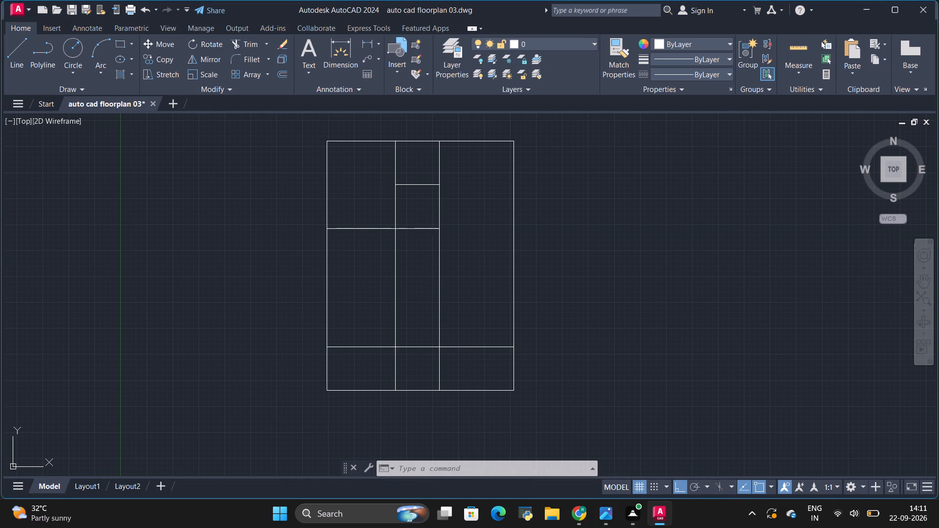
pyautogui.hotkey('alt', 'Tab')
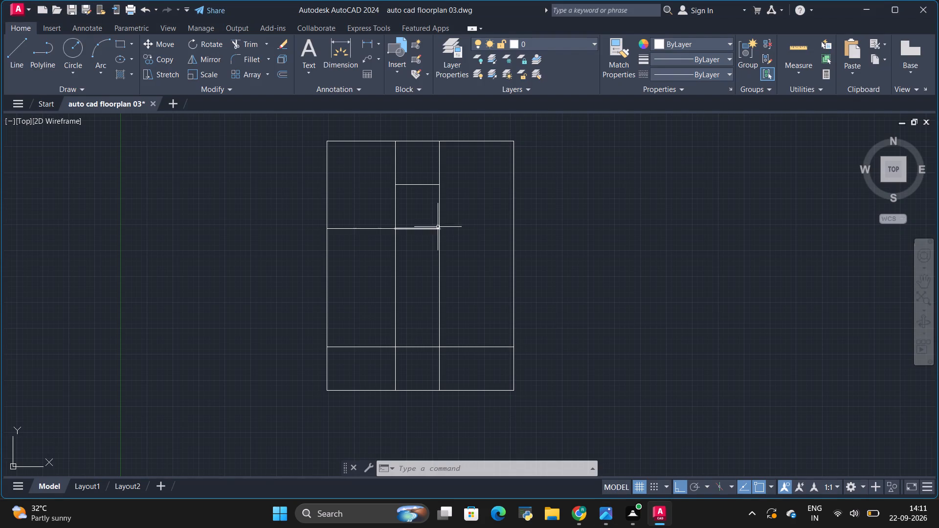
pyautogui.hotkey('alt', 'Tab')
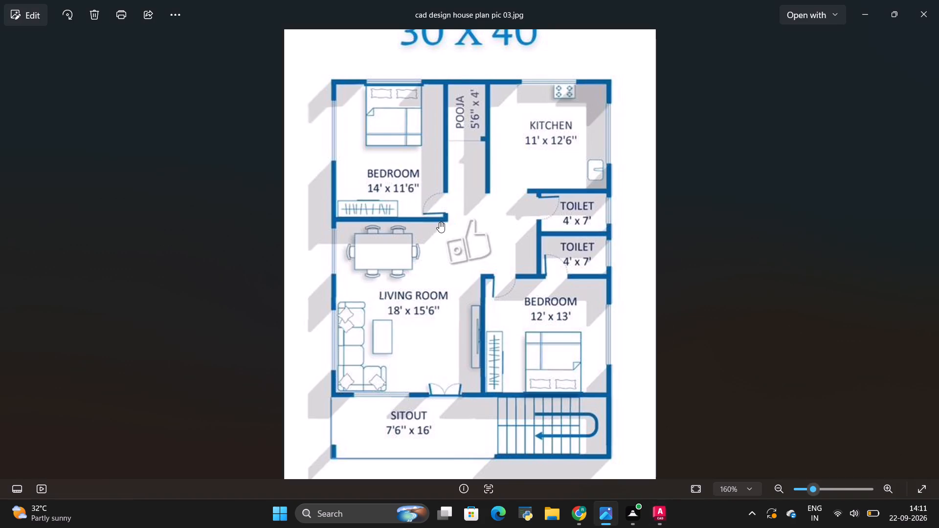
pyautogui.hotkey('alt', 'Tab')
pyautogui.hotkey('alt', 'Tab')
pyautogui.hotkey('alt', 'Tab')
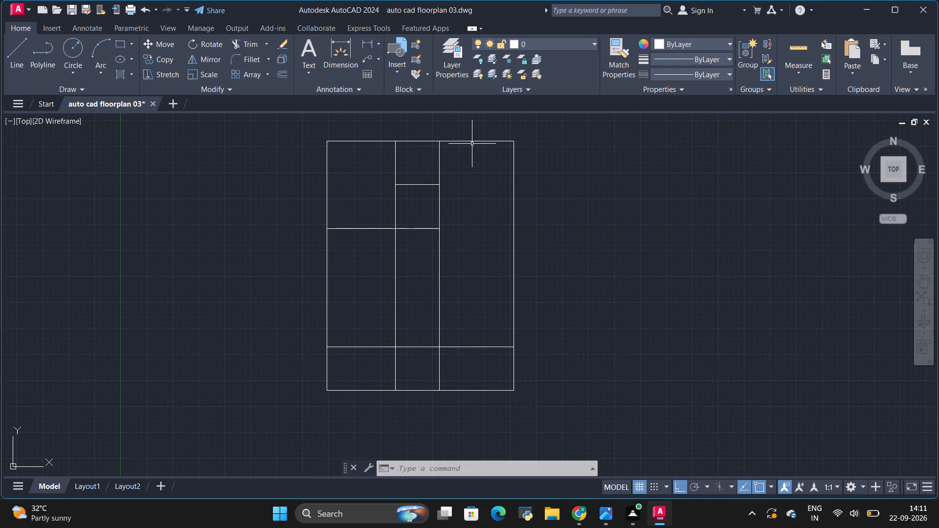
# Draw a line along the top edge from the second interior vertical to the outline's top-right corner.
pyautogui.click(163, 58)
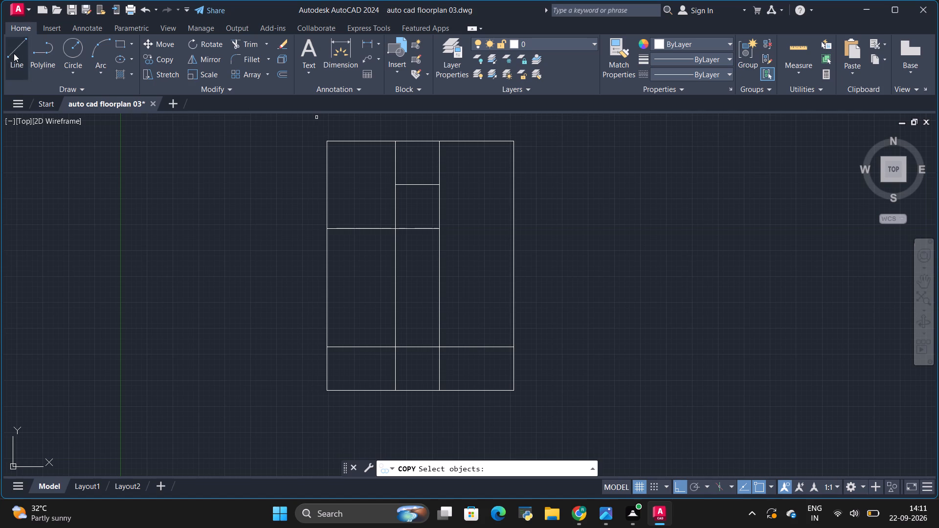
pyautogui.click(14, 53)
pyautogui.click(439, 145)
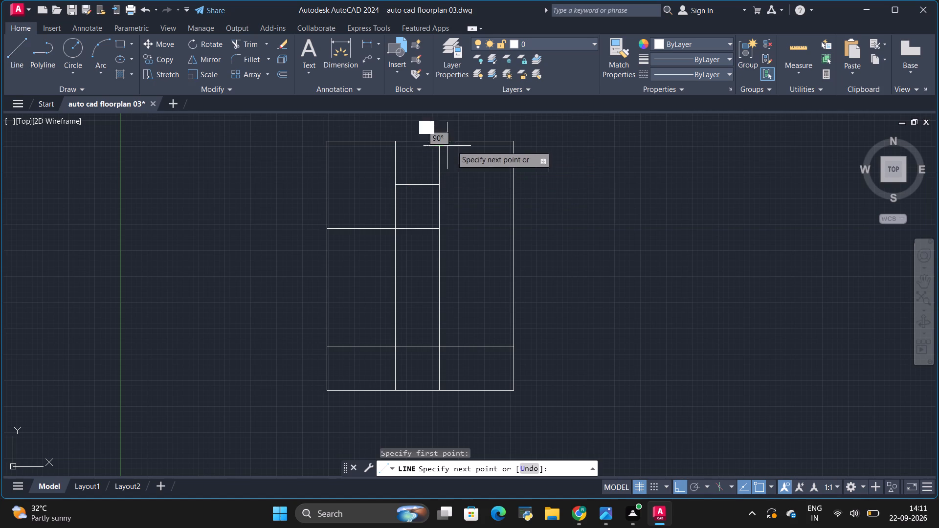
pyautogui.click(513, 143)
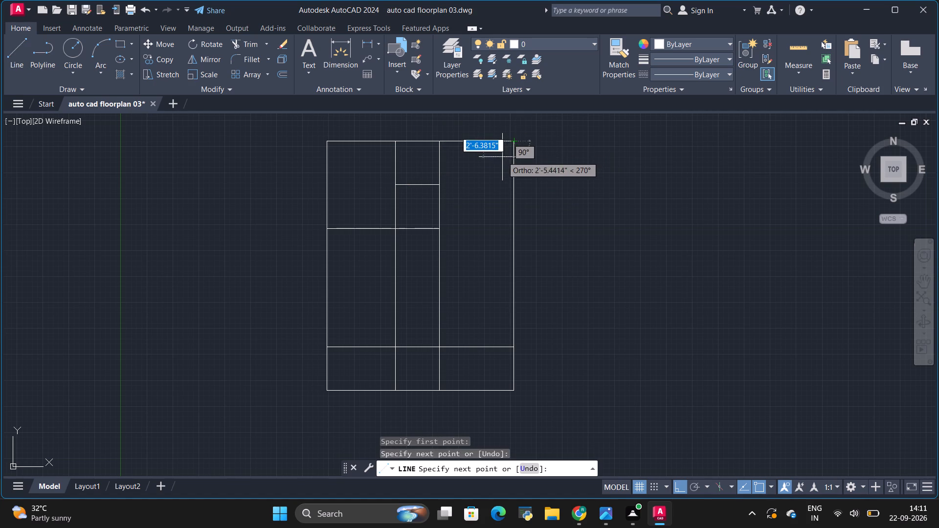
pyautogui.press('Escape')
# Copy the kitchen's top-edge line 13' straight down from its midpoint, checking the kitchen size in the reference plan.
pyautogui.click(475, 141)
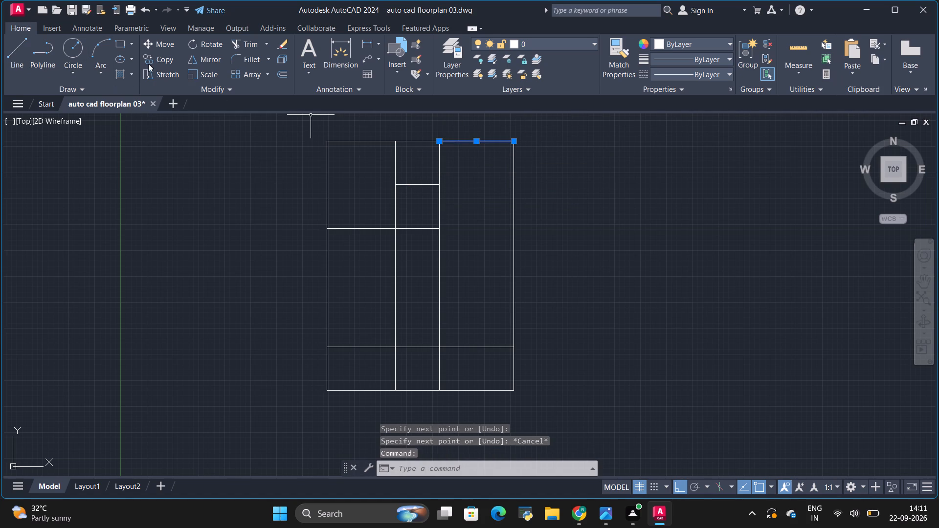
pyautogui.click(166, 63)
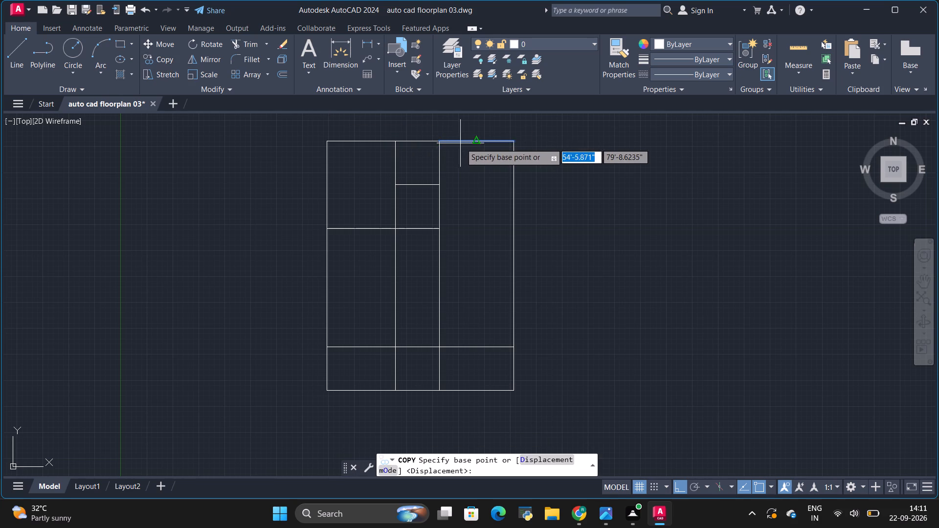
pyautogui.click(474, 142)
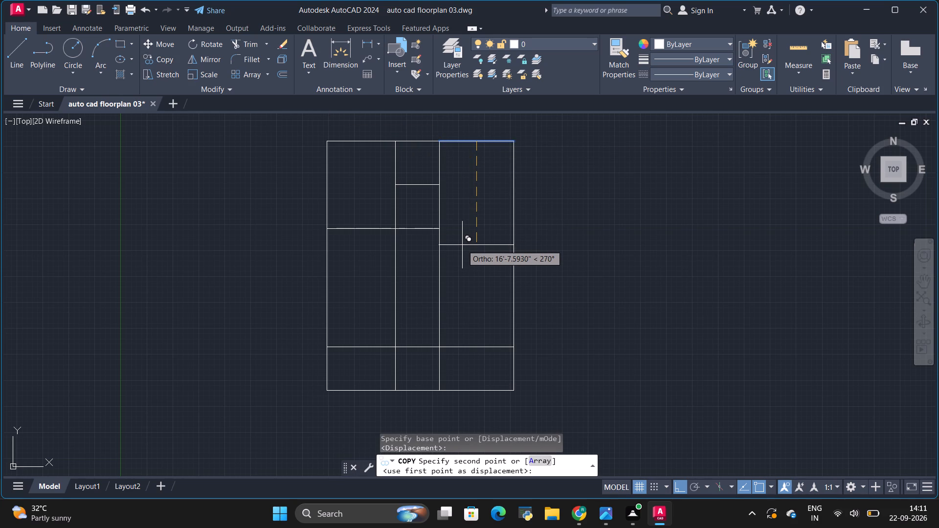
pyautogui.hotkey('alt', 'Tab')
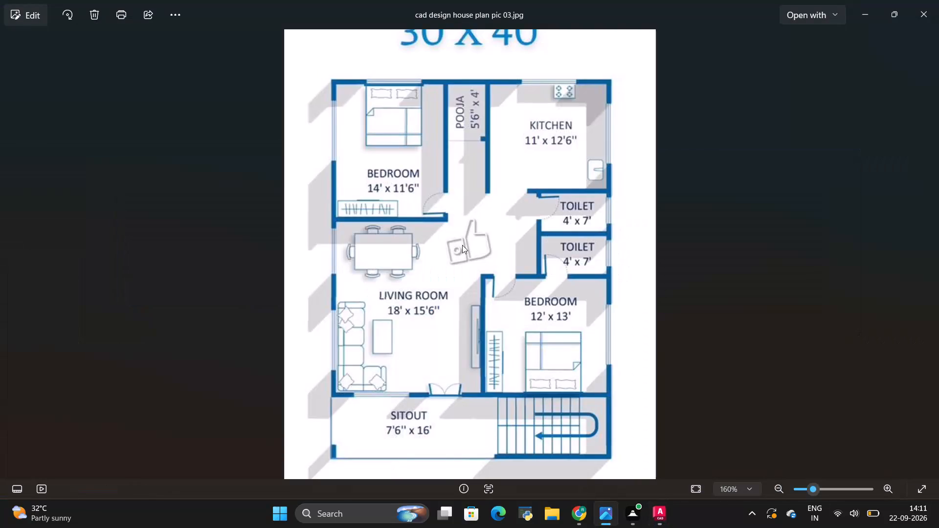
pyautogui.hotkey('alt', 'Tab')
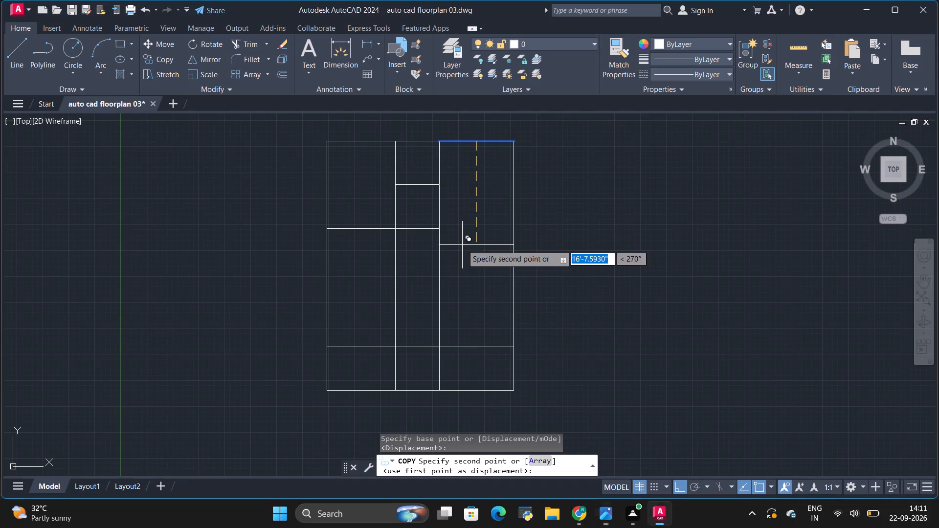
pyautogui.hotkey('alt', 'Tab')
pyautogui.hotkey('alt', 'Tab')
pyautogui.press('BackSpace')
pyautogui.write("13'")
pyautogui.press('Return')
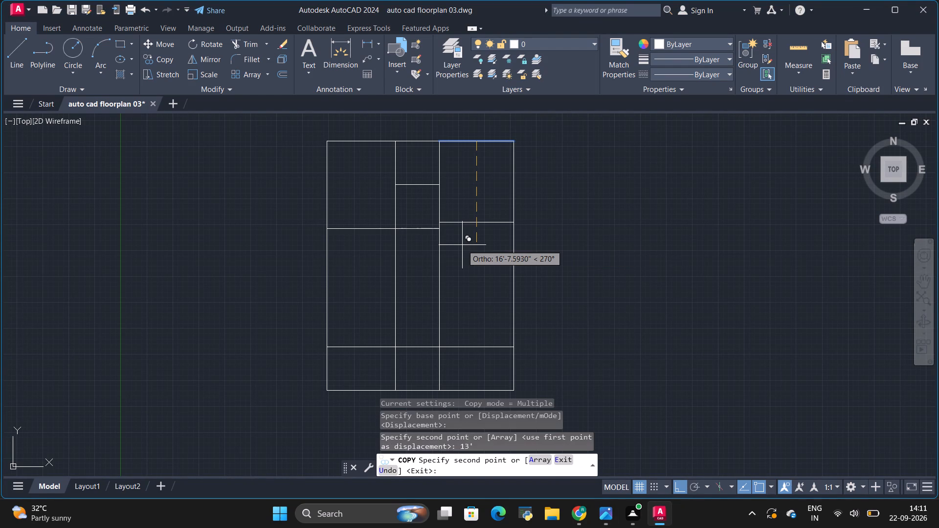
pyautogui.press('Escape')
# Check the reference plan, and trim the bedroom's lower horizontal line away between the two interior verticals.
pyautogui.hotkey('alt', 'Tab')
pyautogui.hotkey('alt', 'Tab')
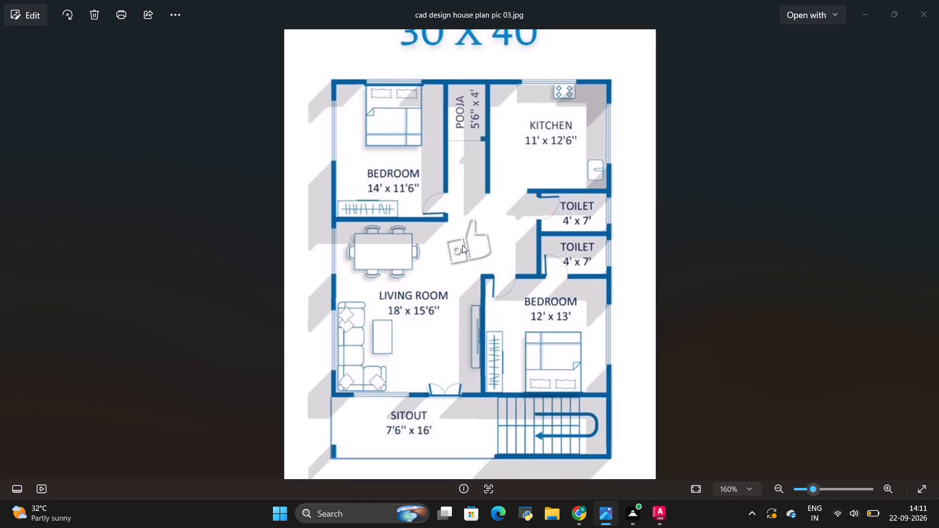
pyautogui.press('t')
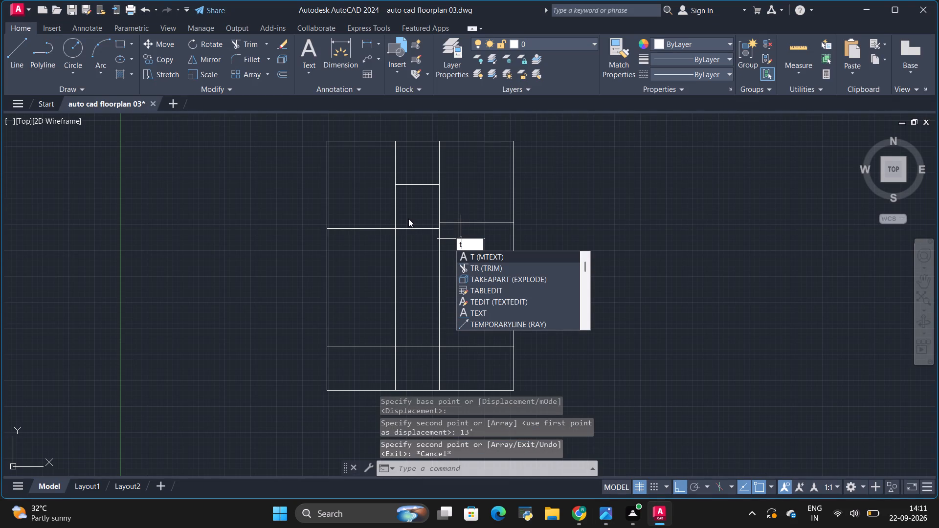
pyautogui.click(486, 264)
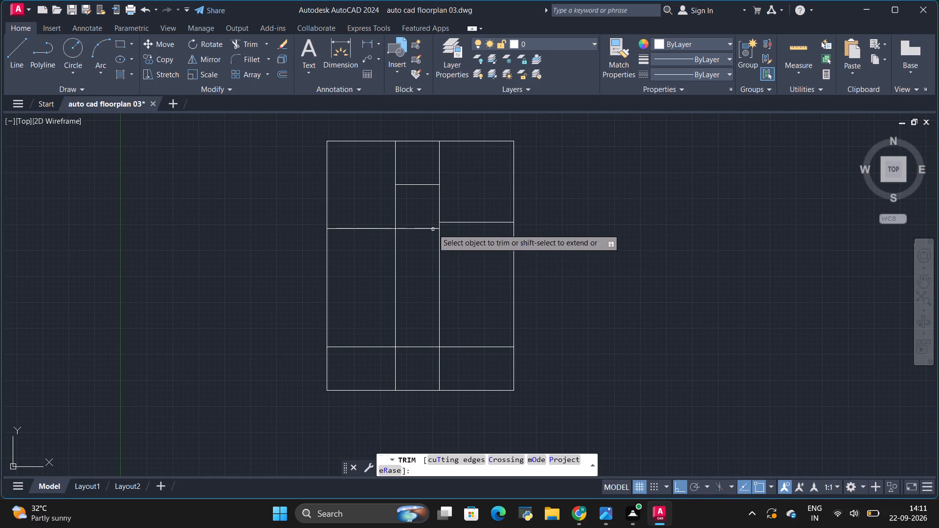
pyautogui.moveTo(419, 220); pyautogui.dragTo(421, 232)
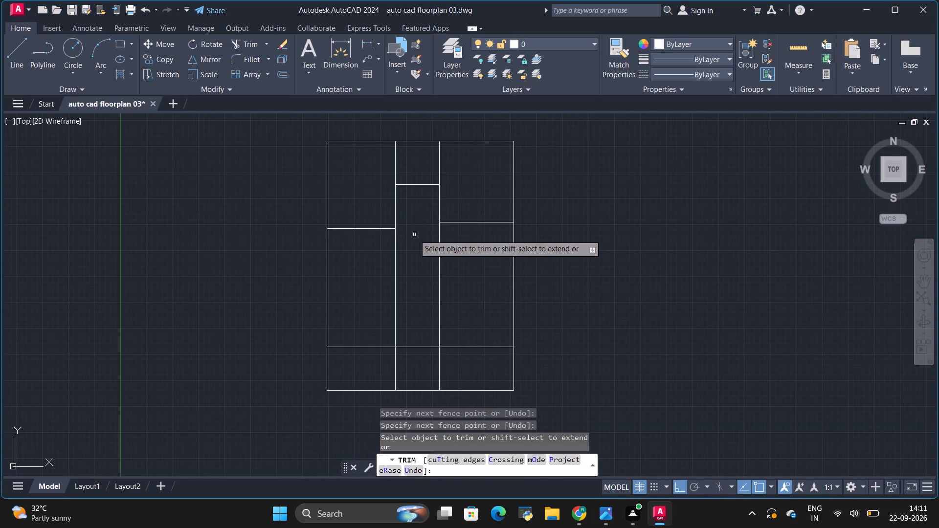
pyautogui.press('Escape')
# Compare the bedroom, living room and sitout wall layout in the reference floor plan image with the lines drawn so far.
pyautogui.hotkey('alt', 'Tab')
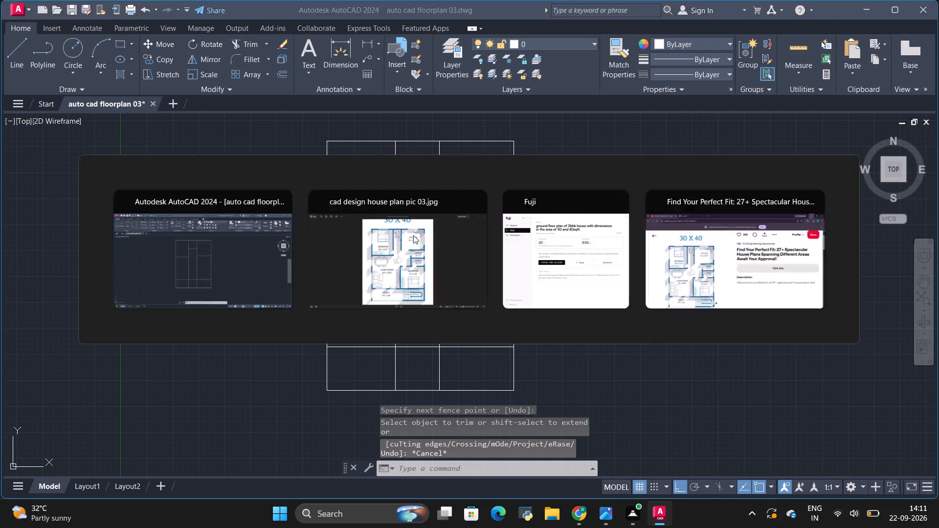
pyautogui.hotkey('alt', 'Tab')
pyautogui.hotkey('alt', 'Tab')
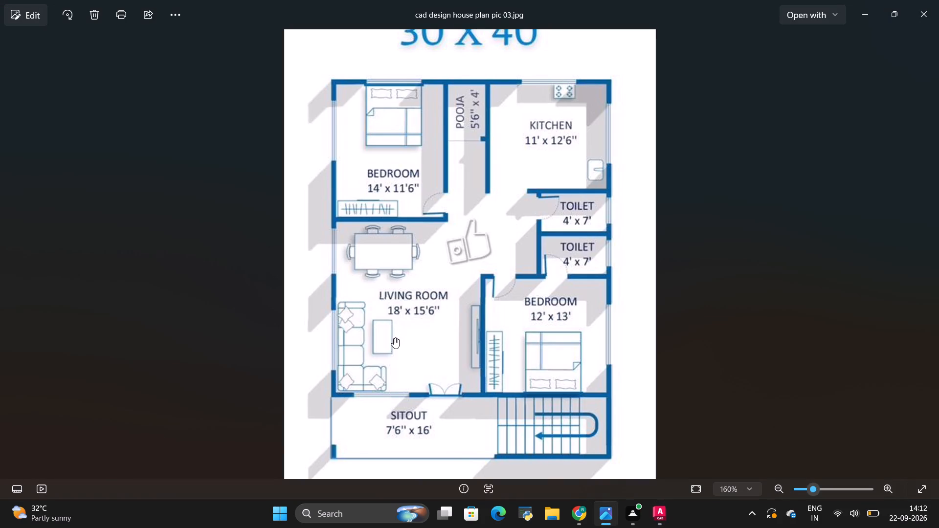
pyautogui.hotkey('alt', 'Tab')
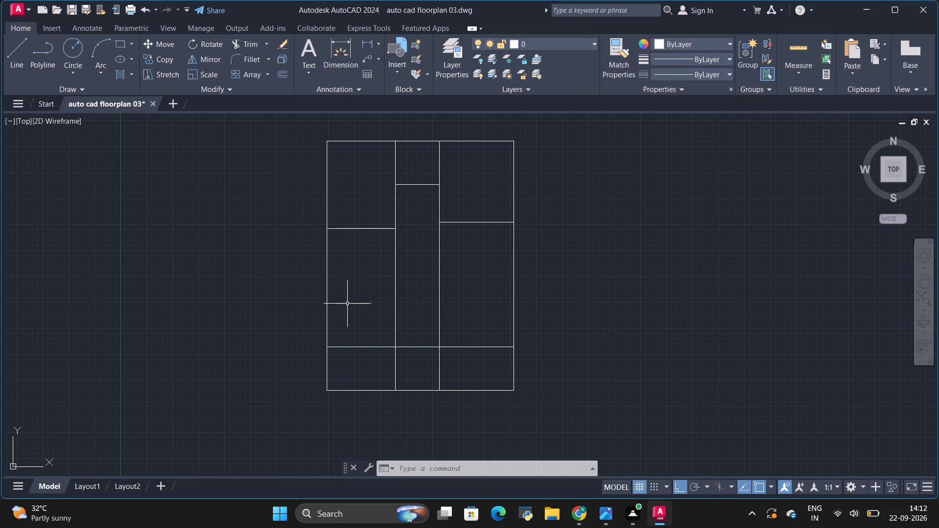
pyautogui.hotkey('alt', 'Tab')
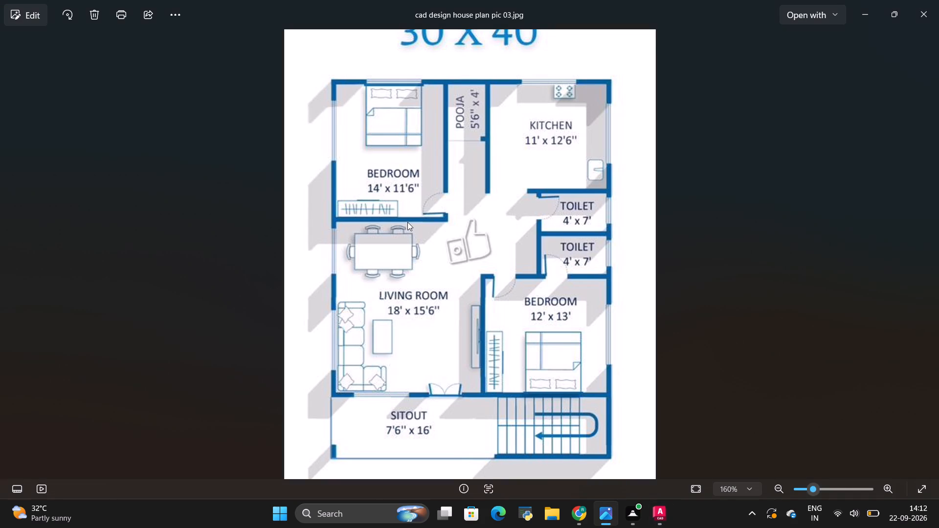
pyautogui.hotkey('alt', 'Tab')
pyautogui.hotkey('alt', 'Tab')
pyautogui.hotkey('alt', 'Tab')
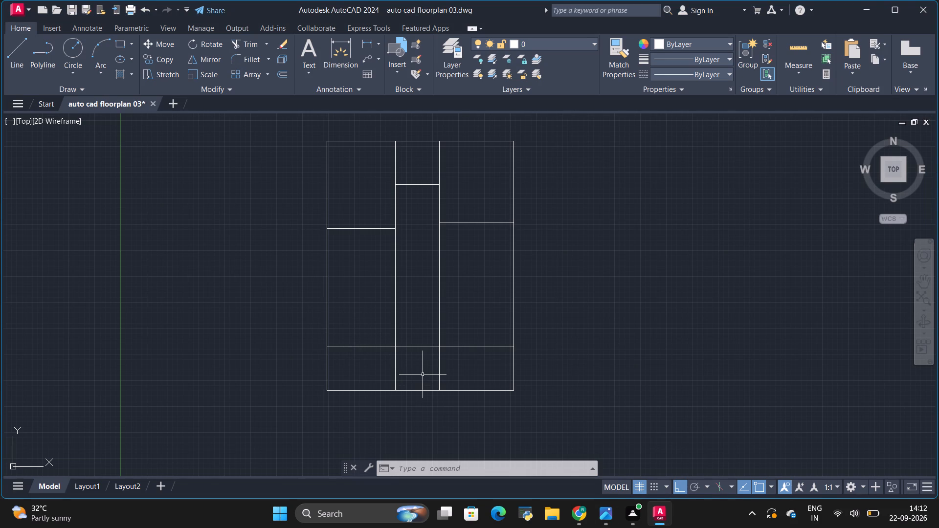
pyautogui.hotkey('alt', 'Tab')
pyautogui.hotkey('alt', 'Tab')
# Trim the first interior vertical line away below the sitout's upper horizontal line, checking the reference plan.
pyautogui.click(246, 48)
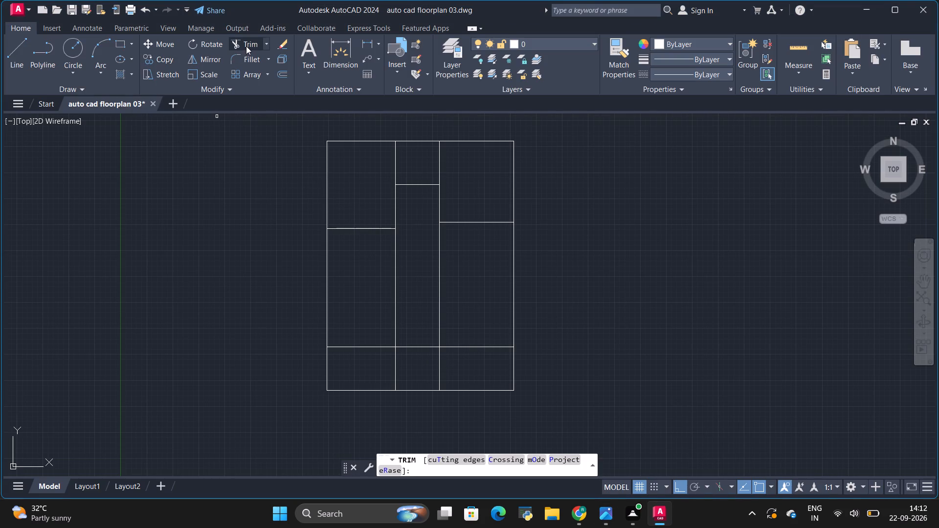
pyautogui.moveTo(397, 359); pyautogui.dragTo(381, 363)
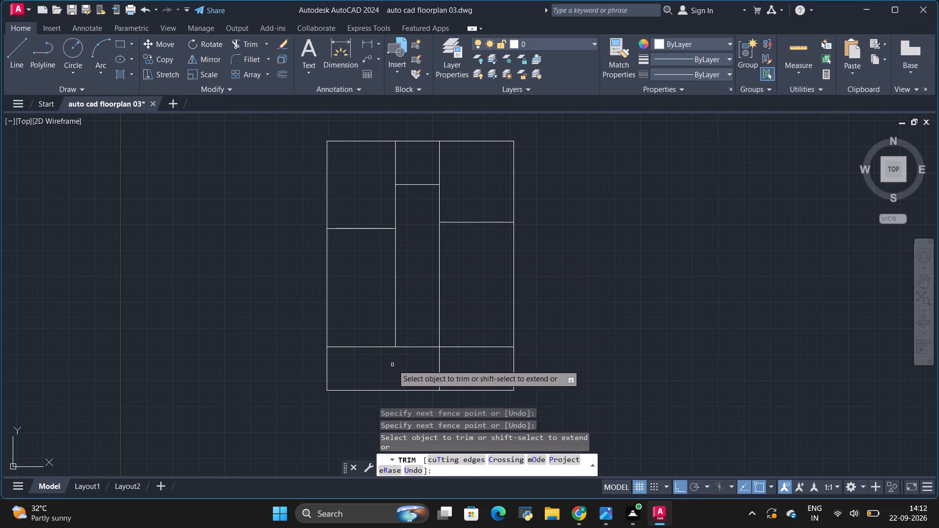
pyautogui.hotkey('alt', 'Tab')
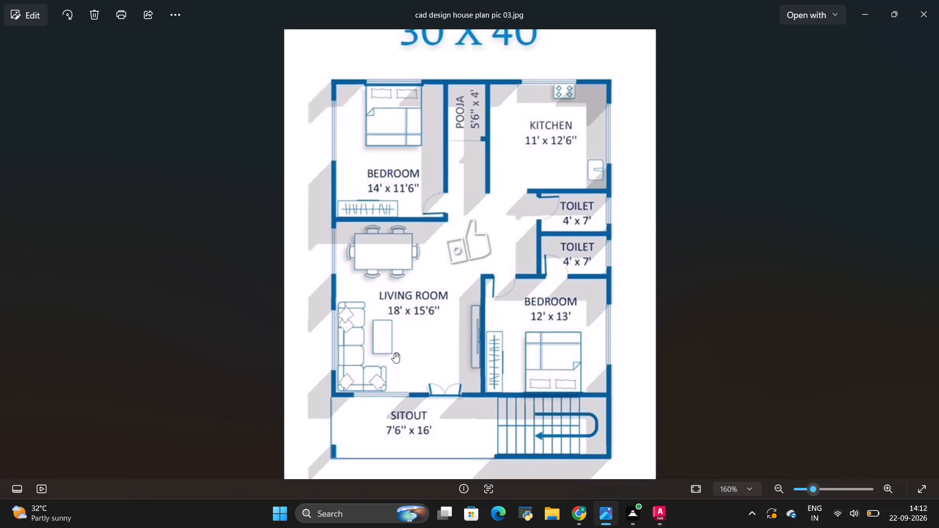
pyautogui.hotkey('alt', 'Tab')
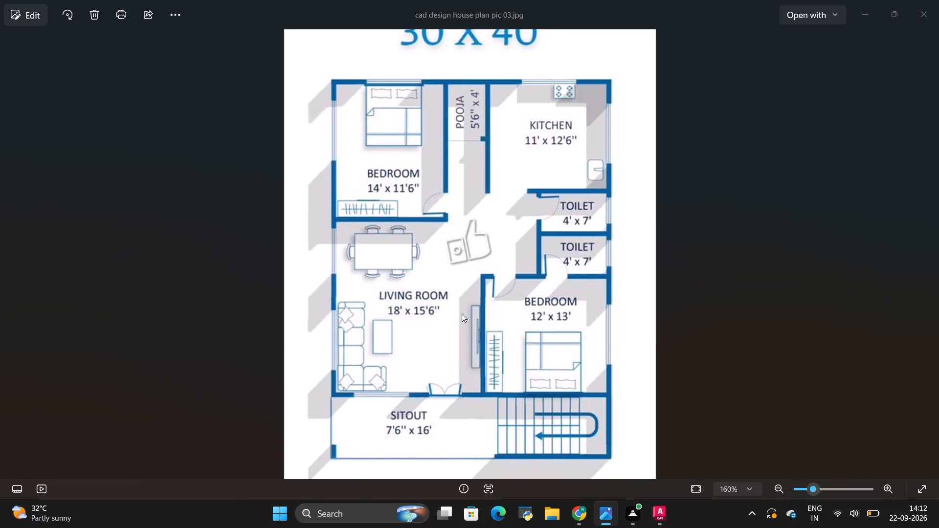
pyautogui.hotkey('alt', 'Tab')
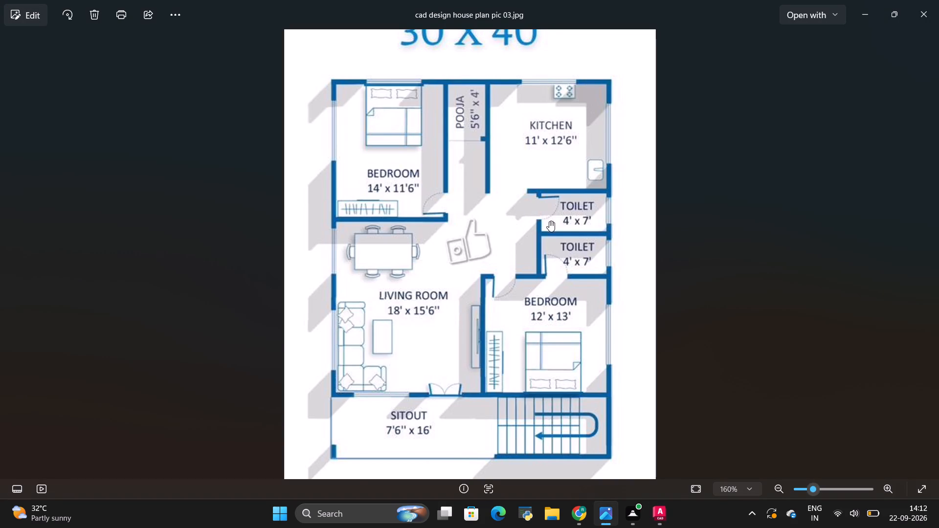
pyautogui.hotkey('alt', 'Tab')
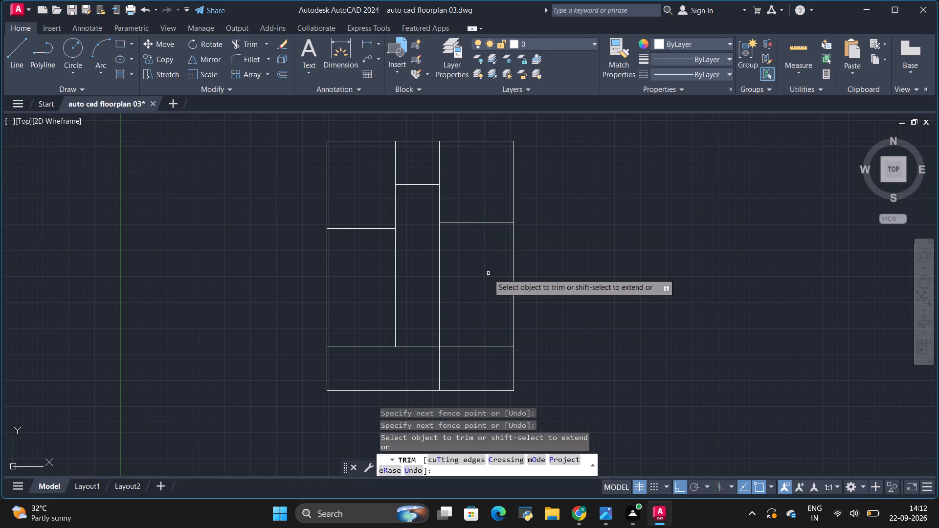
pyautogui.press('space')
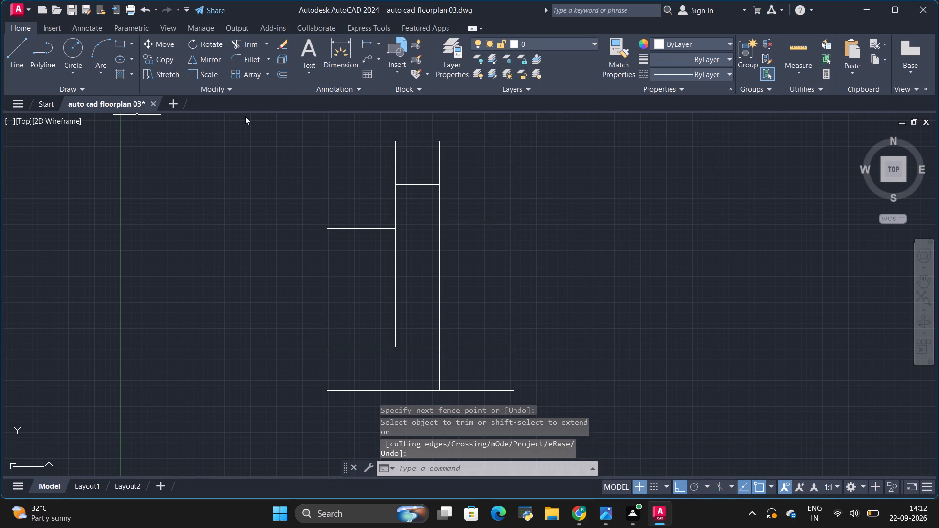
# Copy the kitchen's lower horizontal line 10' straight down from its midpoint.
pyautogui.click(469, 221)
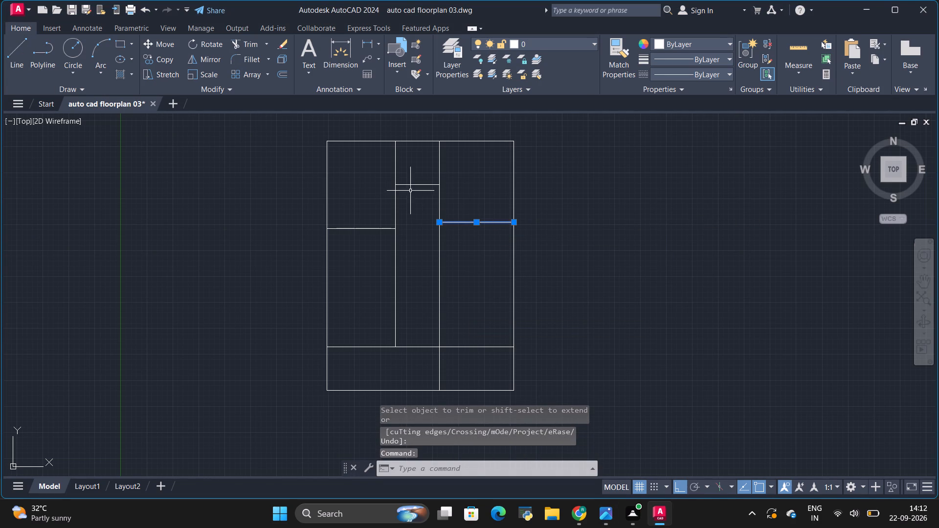
pyautogui.click(167, 58)
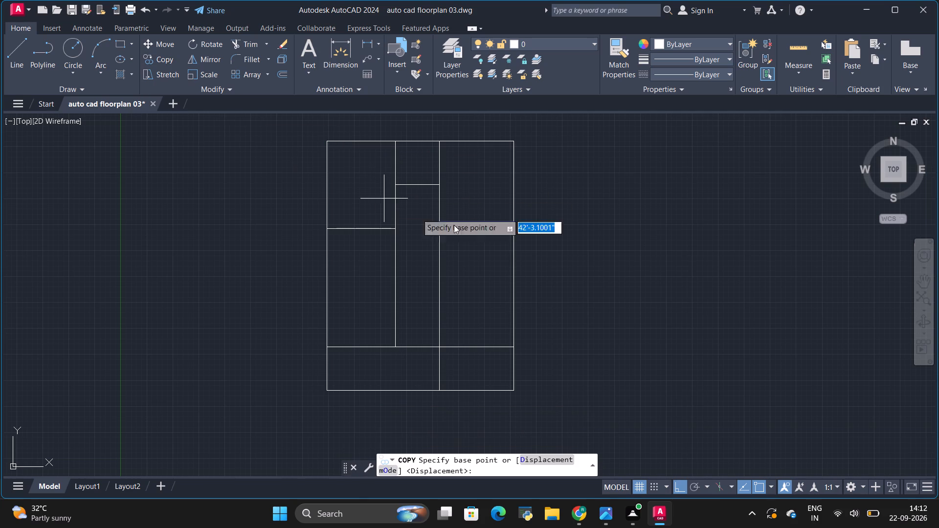
pyautogui.click(475, 223)
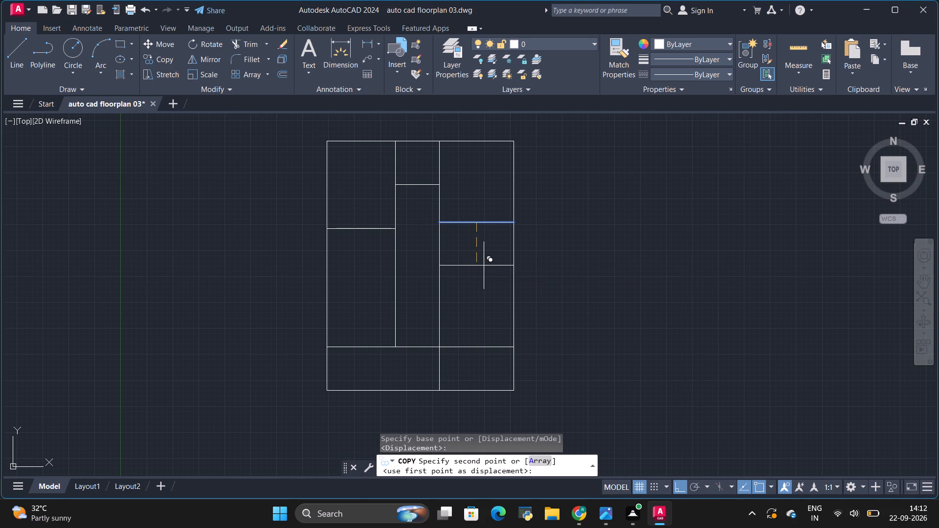
pyautogui.press('BackSpace')
pyautogui.press('BackSpace')
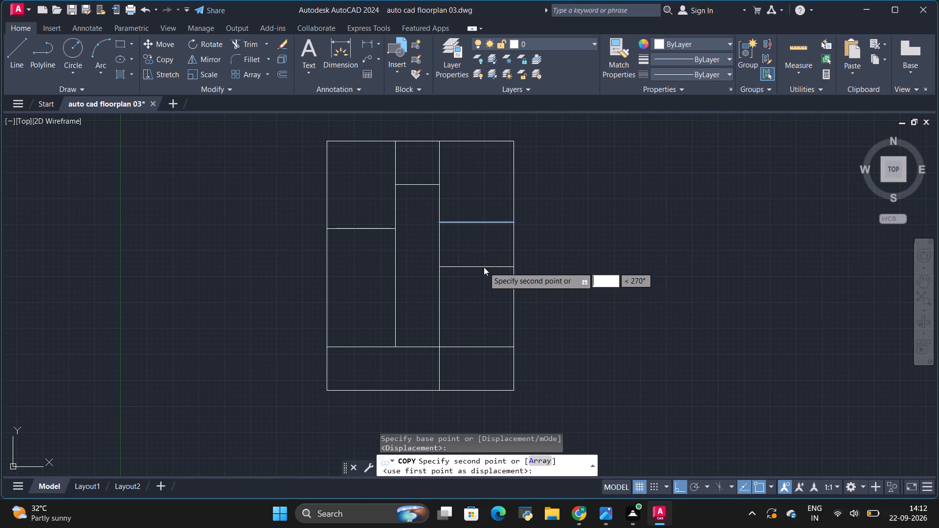
pyautogui.write('10')
pyautogui.press("'")
pyautogui.press('Return')
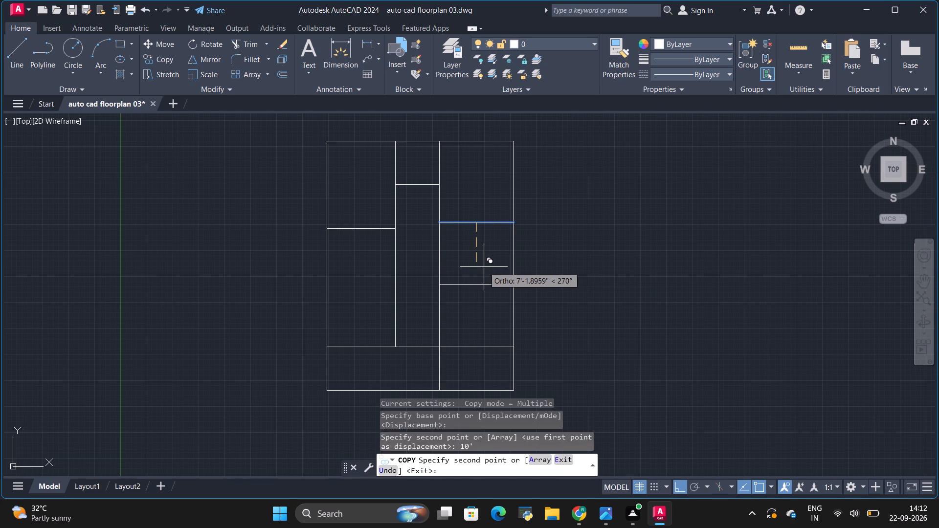
pyautogui.press('Escape')
# Compare the toilets, lower bedroom and living room walls in the reference floor plan image with the drawn lines.
pyautogui.hotkey('alt', 'Tab')
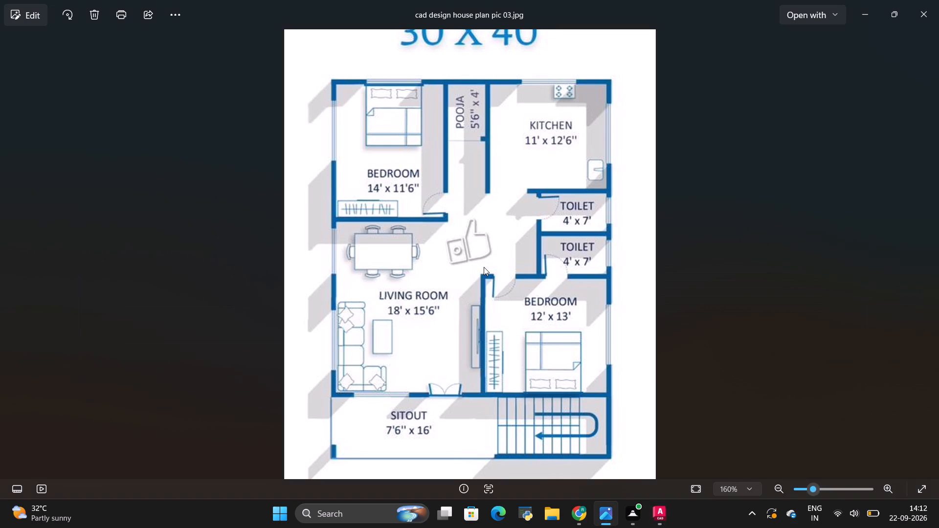
pyautogui.hotkey('alt', 'Tab')
pyautogui.hotkey('alt', 'Tab')
pyautogui.hotkey('alt', 'Tab')
pyautogui.hotkey('alt', 'Tab')
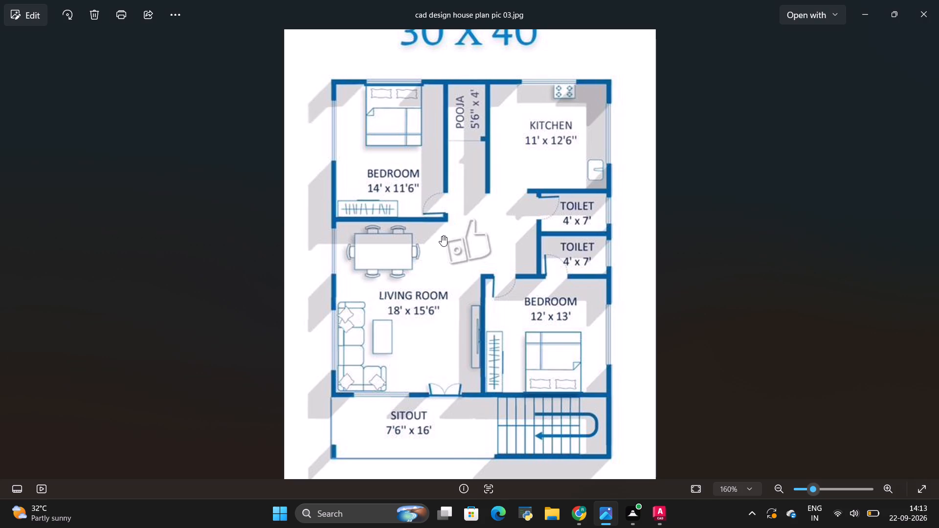
pyautogui.hotkey('alt', 'Tab')
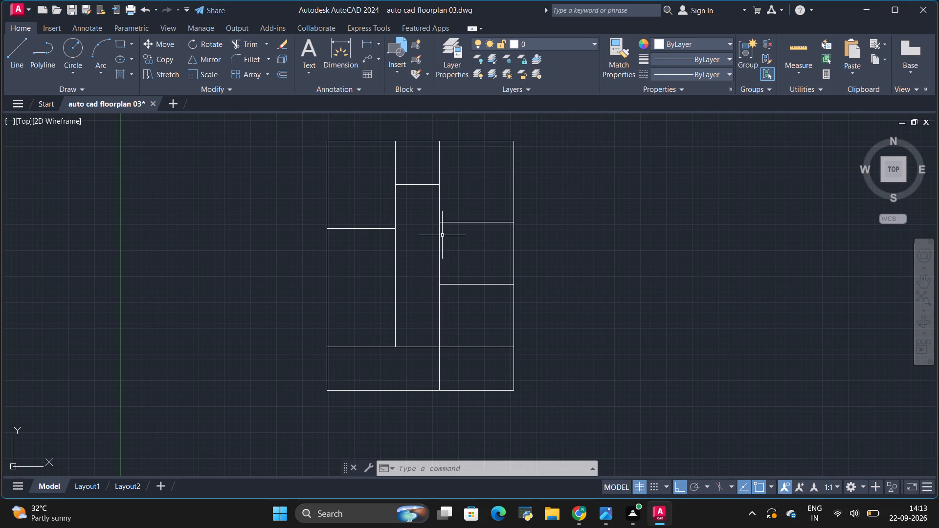
pyautogui.hotkey('alt', 'Tab')
pyautogui.hotkey('alt', 'Tab')
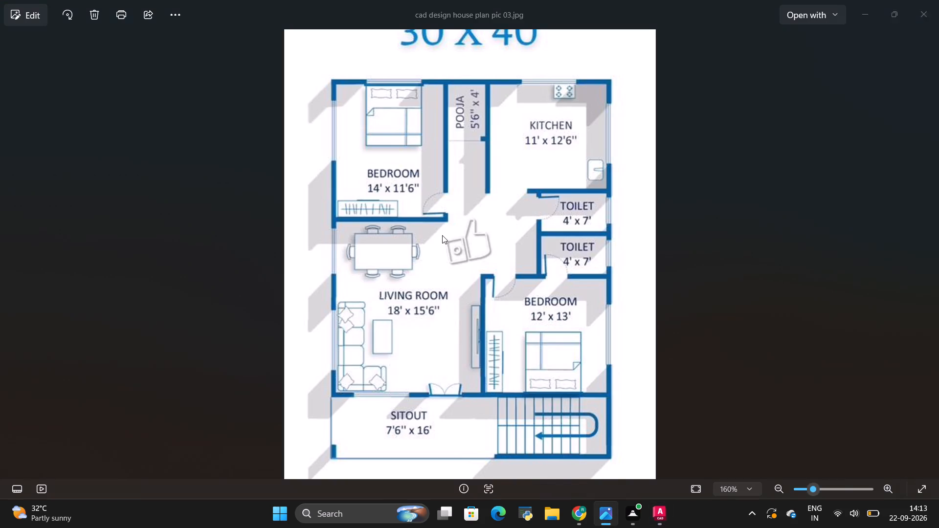
pyautogui.hotkey('alt', 'Tab')
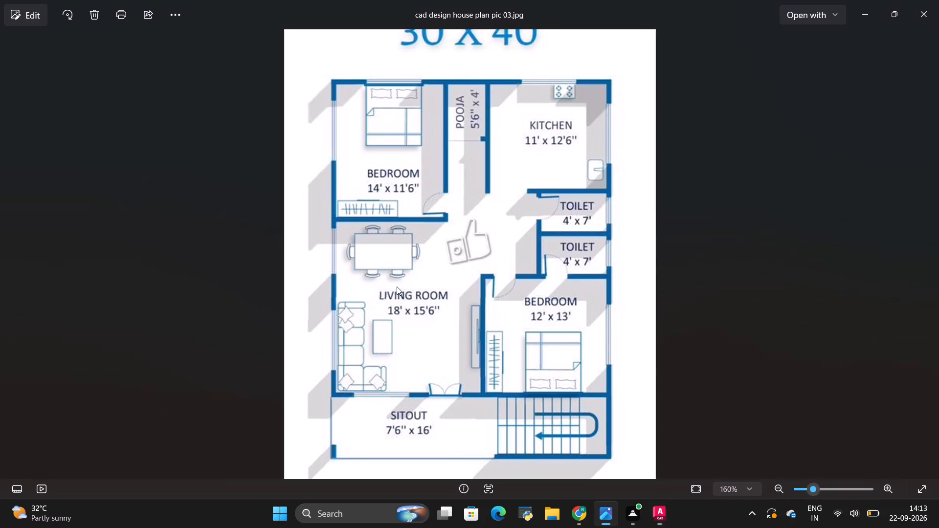
pyautogui.hotkey('alt', 'Tab')
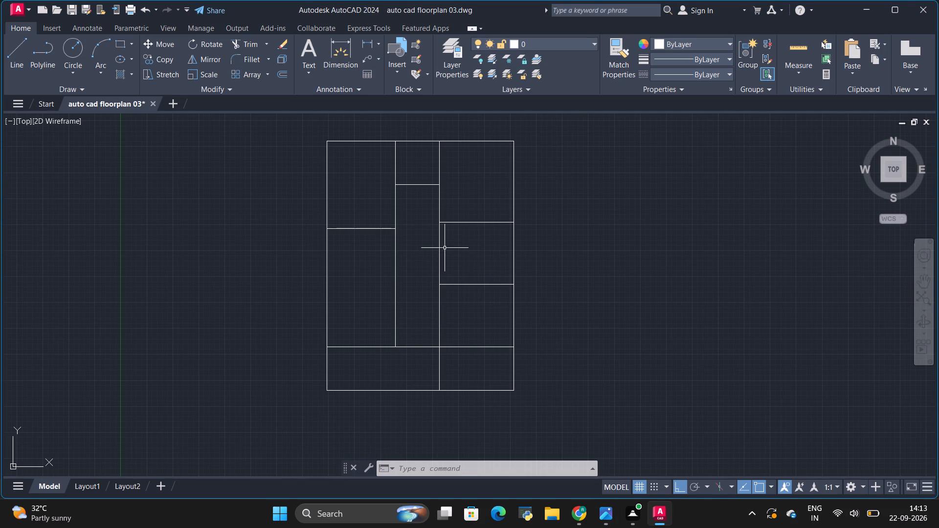
pyautogui.hotkey('alt', 'Tab')
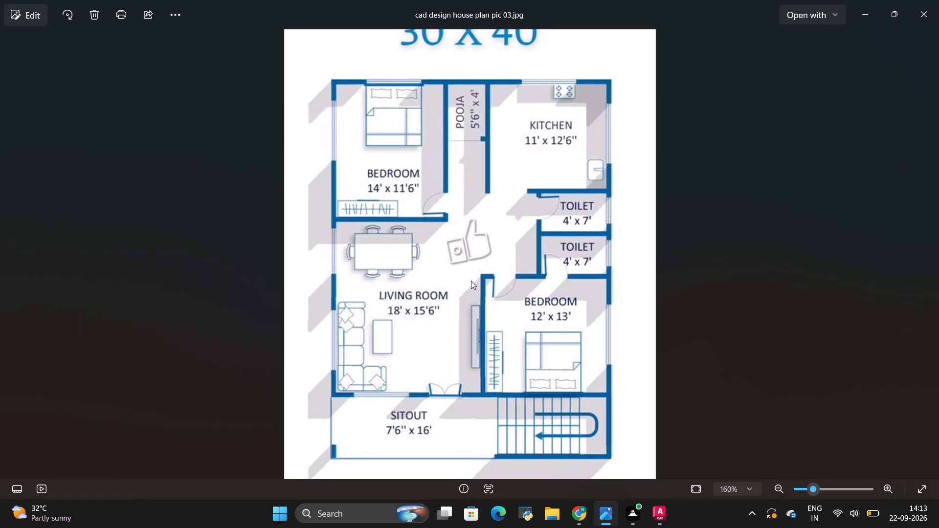
pyautogui.hotkey('alt', 'Tab')
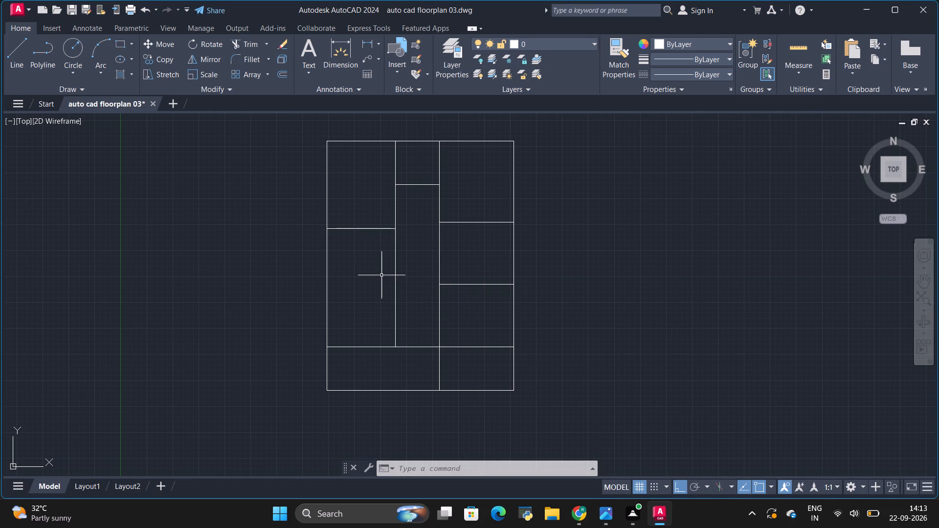
pyautogui.hotkey('alt', 'Tab')
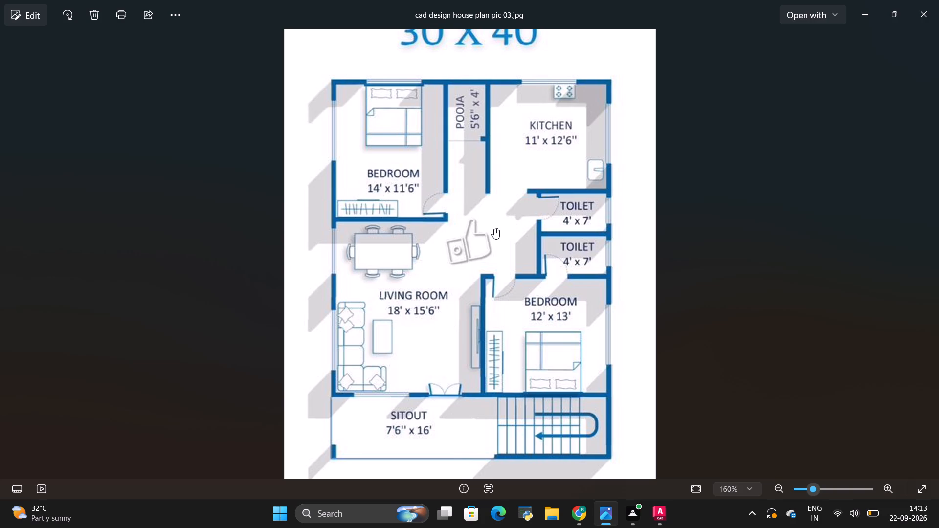
pyautogui.hotkey('alt', 'Tab')
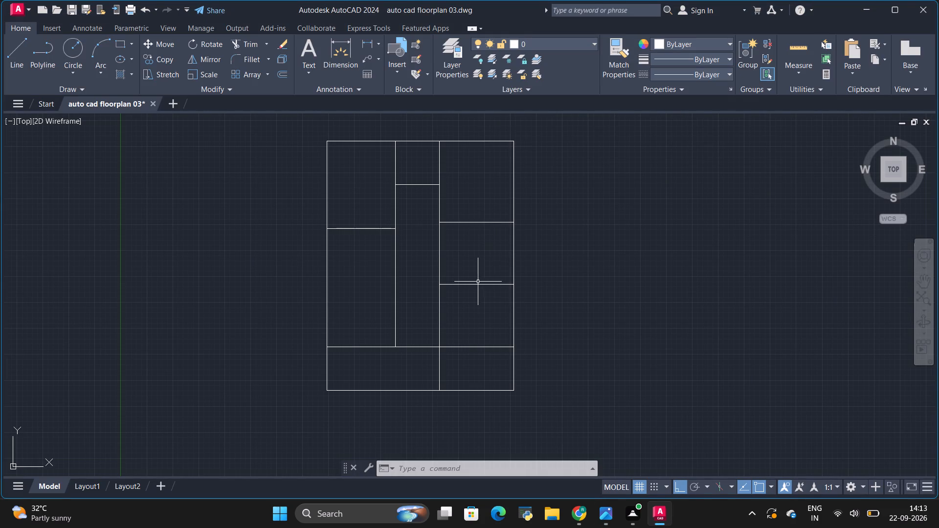
pyautogui.hotkey('alt', 'Tab')
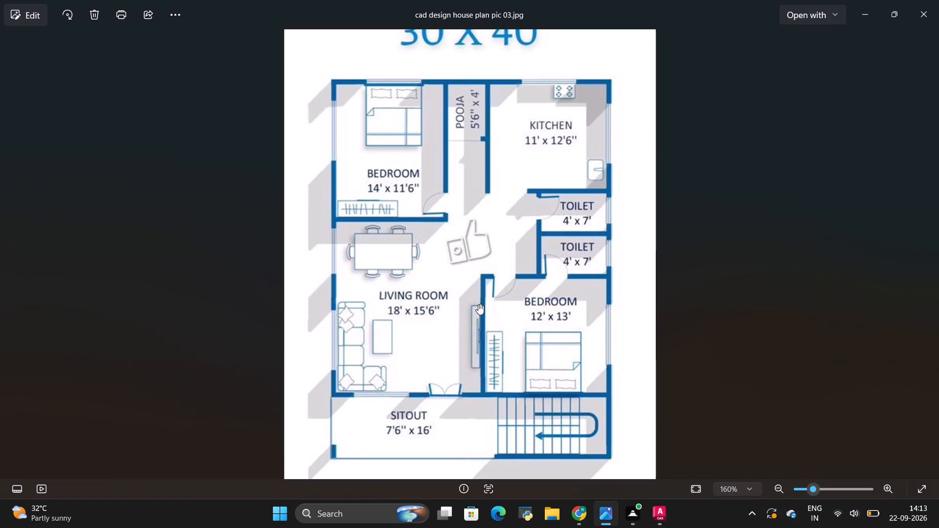
pyautogui.hotkey('alt', 'Tab')
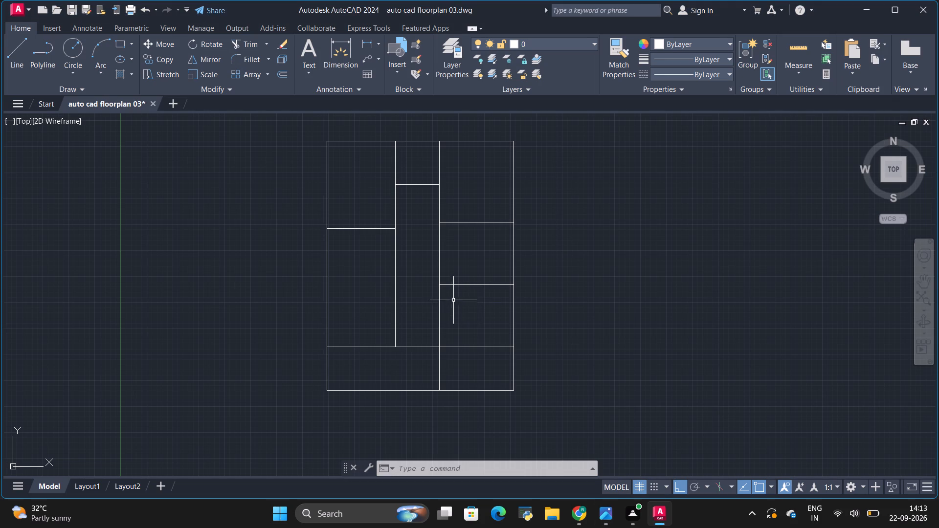
pyautogui.hotkey('alt', 'Tab')
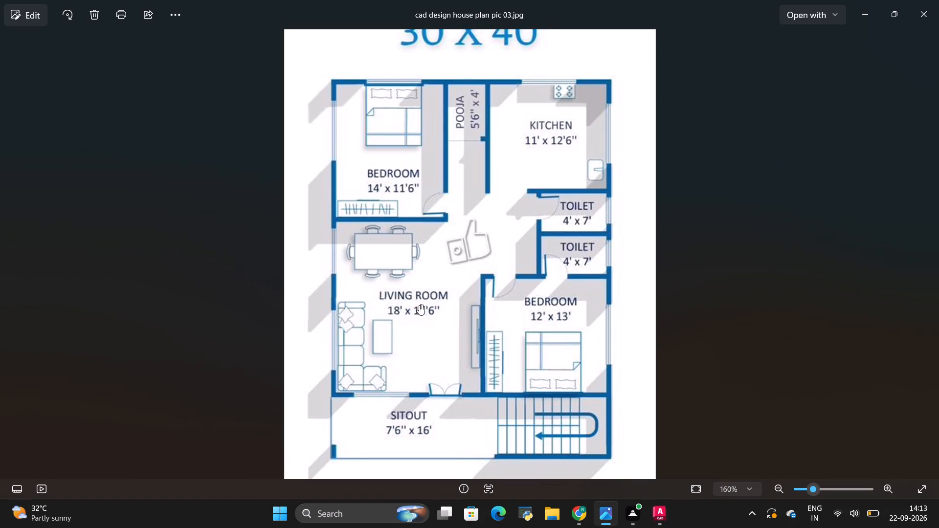
pyautogui.hotkey('alt', 'Tab')
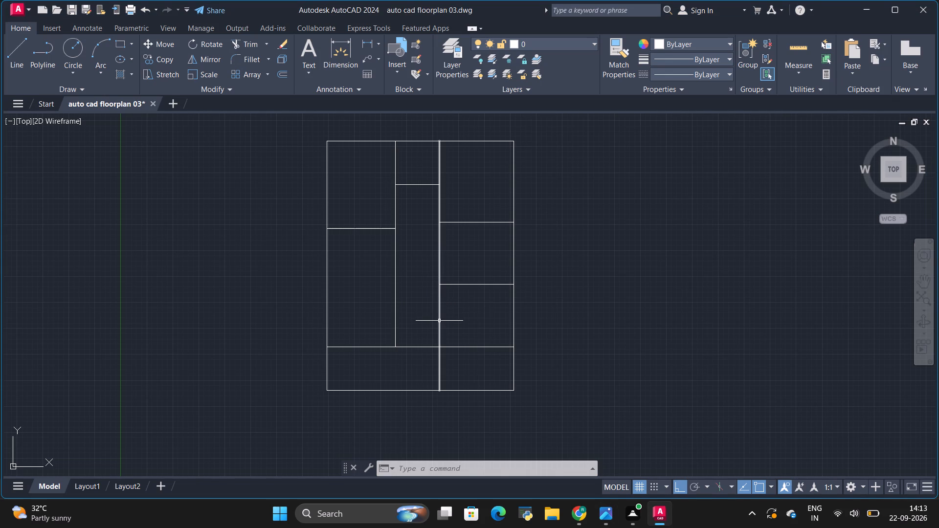
# Trim the first interior vertical line away between the upper bedroom's lower line and the sitout's upper line, checking the reference plan.
pyautogui.hotkey('alt', 'Tab')
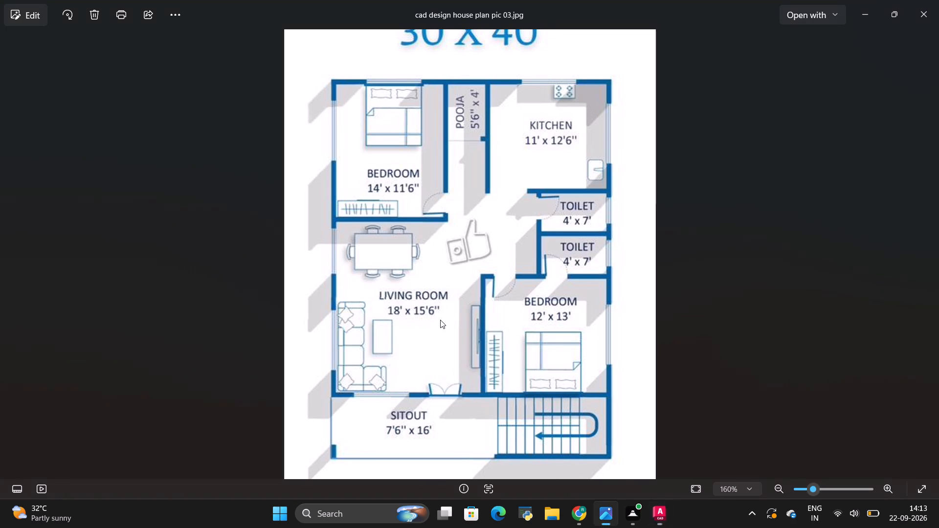
pyautogui.hotkey('alt', 'Tab')
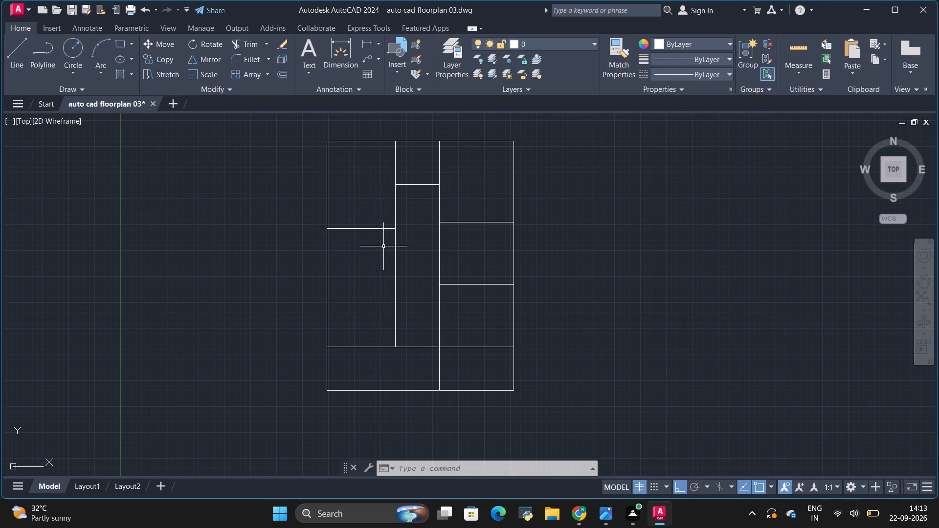
pyautogui.click(242, 47)
pyautogui.moveTo(380, 269); pyautogui.dragTo(416, 289)
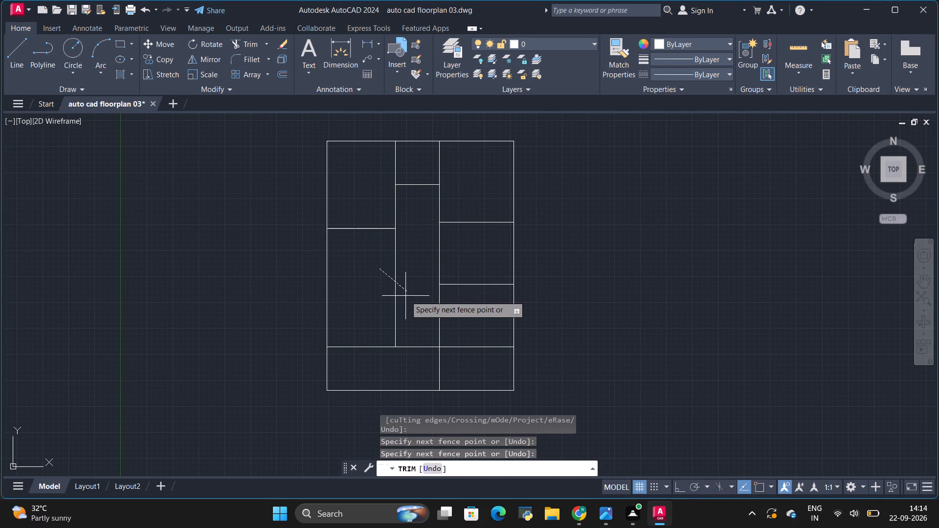
pyautogui.press('space')
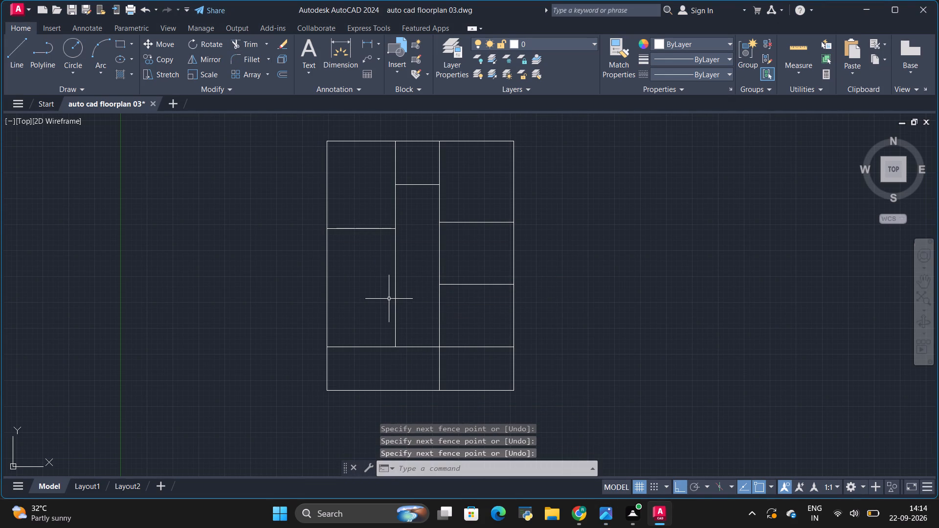
pyautogui.moveTo(395, 299); pyautogui.dragTo(402, 302)
pyautogui.press('Escape')
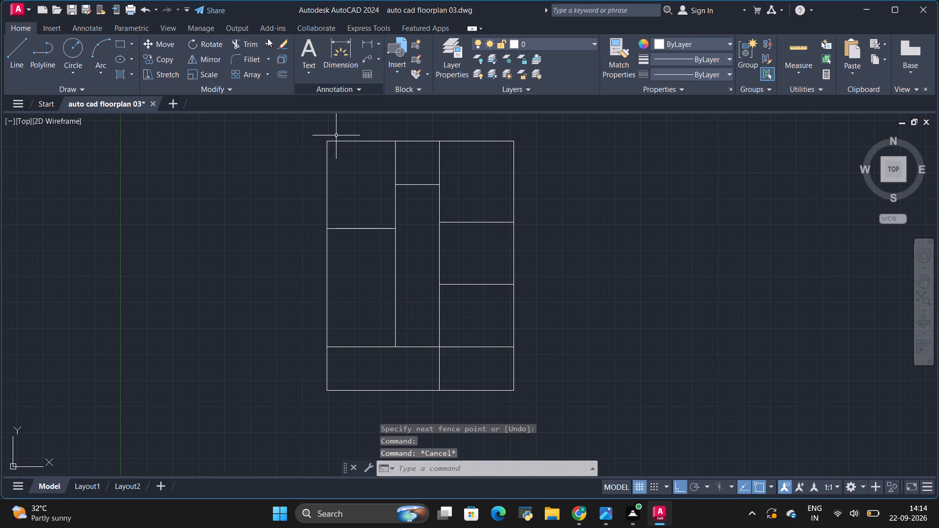
pyautogui.click(246, 41)
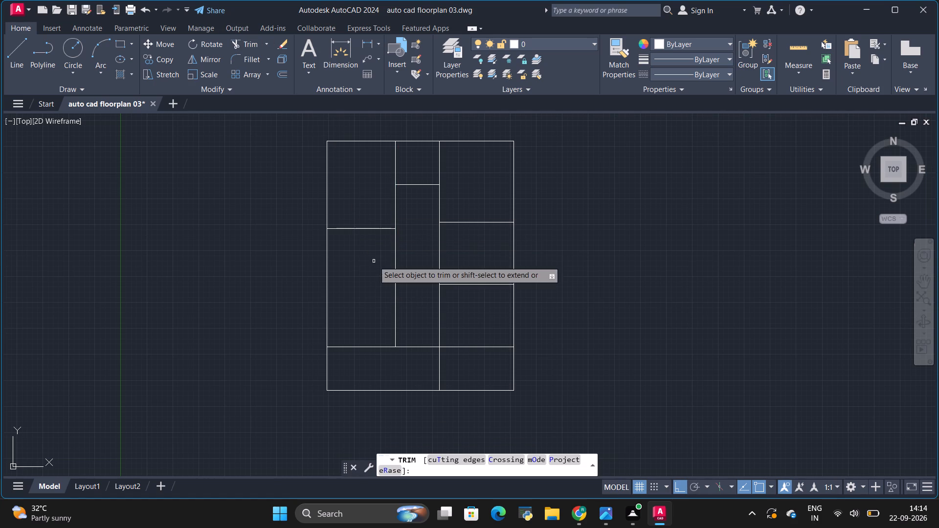
pyautogui.moveTo(374, 262); pyautogui.dragTo(404, 285)
pyautogui.press('space')
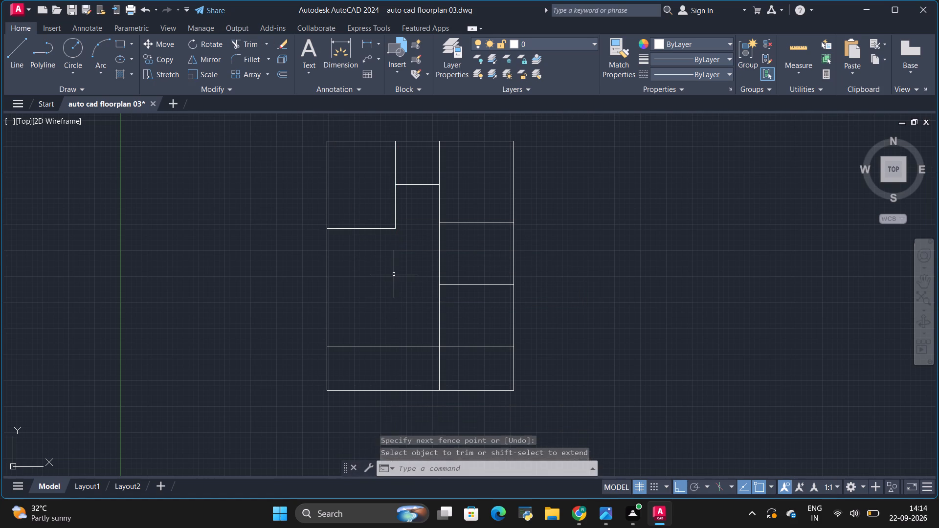
# Compare the kitchen, toilet, lower bedroom and living room walls in the reference floor plan image with the drawn lines.
pyautogui.hotkey('alt', 'Tab')
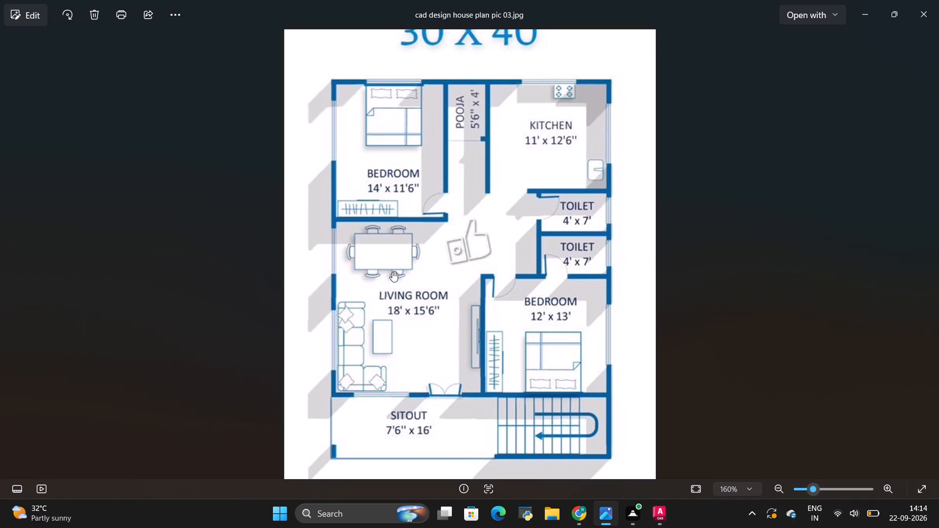
pyautogui.hotkey('alt', 'Tab')
pyautogui.hotkey('alt', 'Tab')
pyautogui.hotkey('alt', 'Tab')
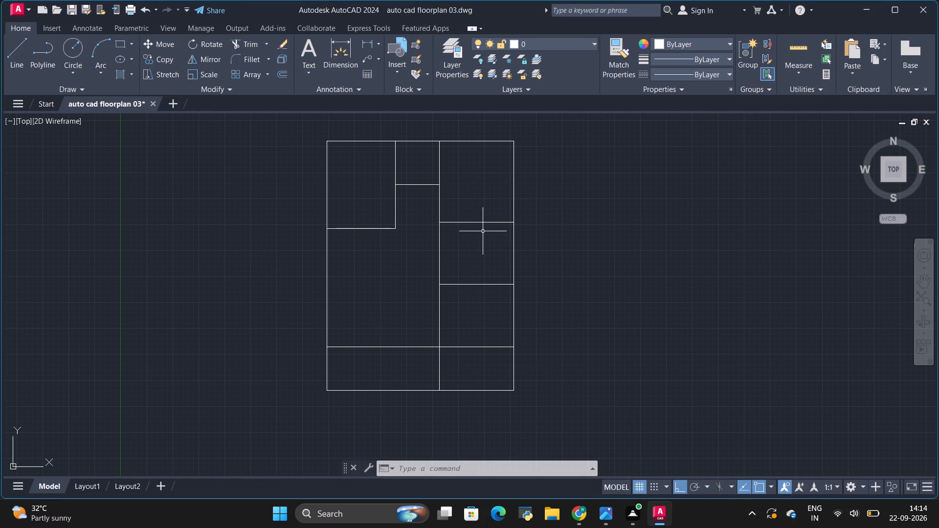
pyautogui.hotkey('alt', 'Tab')
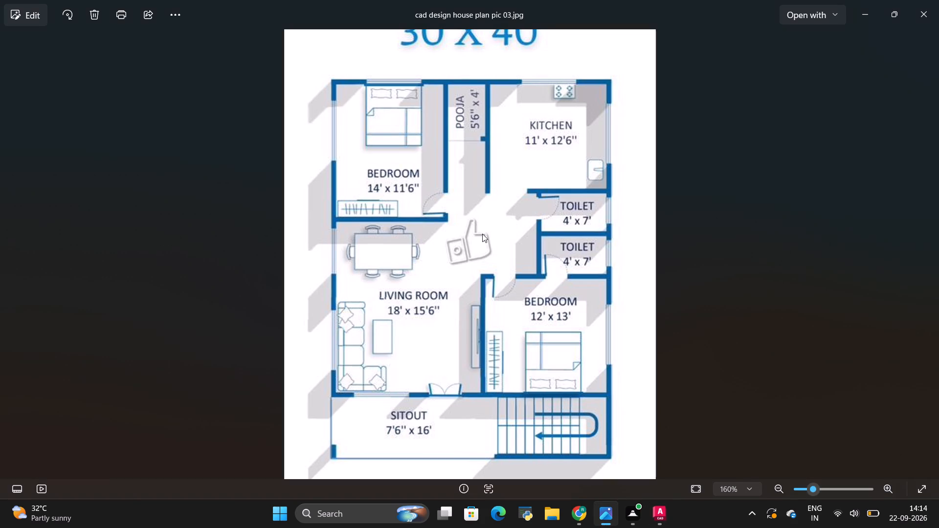
pyautogui.hotkey('alt', 'Tab')
pyautogui.hotkey('alt', 'Tab')
pyautogui.hotkey('alt', 'Tab')
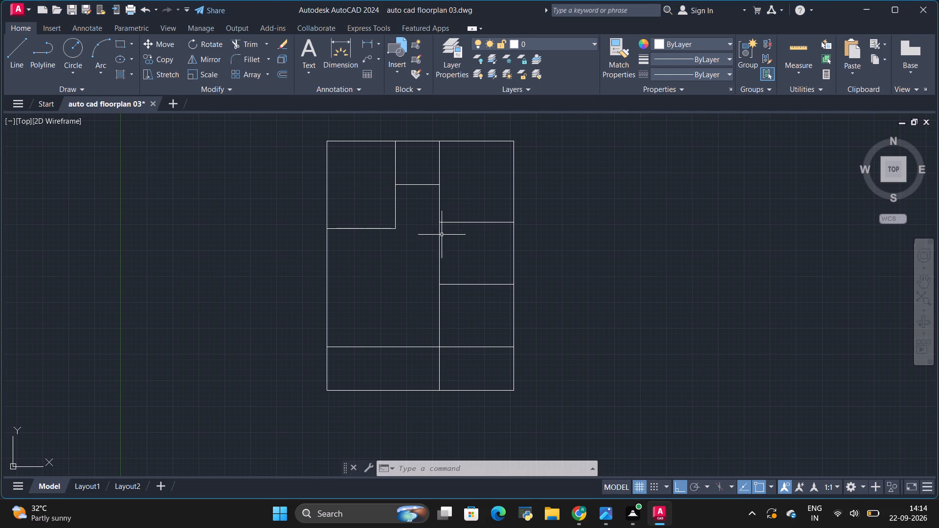
pyautogui.hotkey('alt', 'Tab')
pyautogui.hotkey('alt', 'Tab')
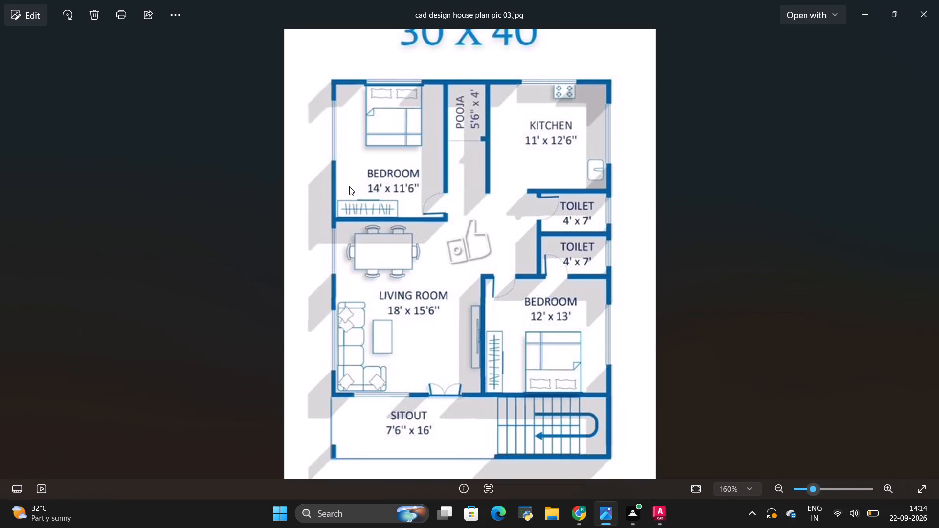
pyautogui.scroll(2, 383, 157)
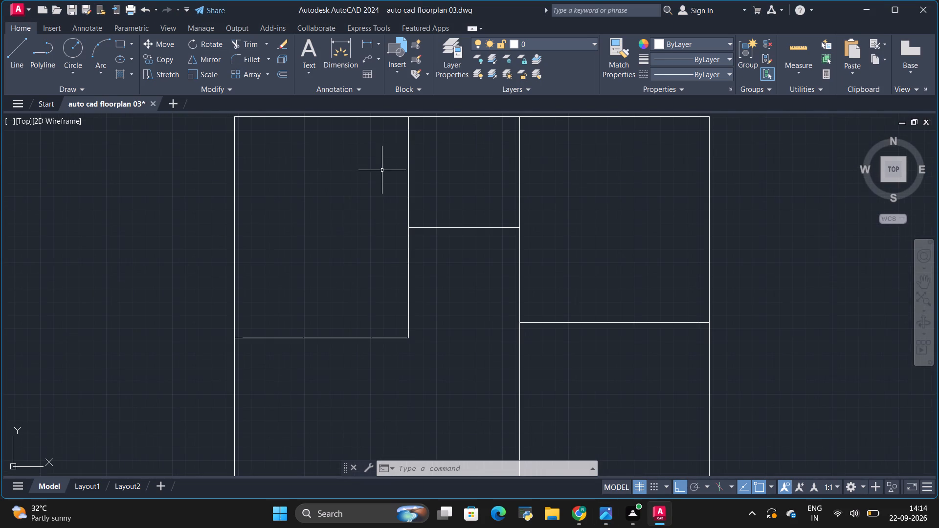
pyautogui.scroll(-2, 382, 170)
pyautogui.scroll(1, 441, 279)
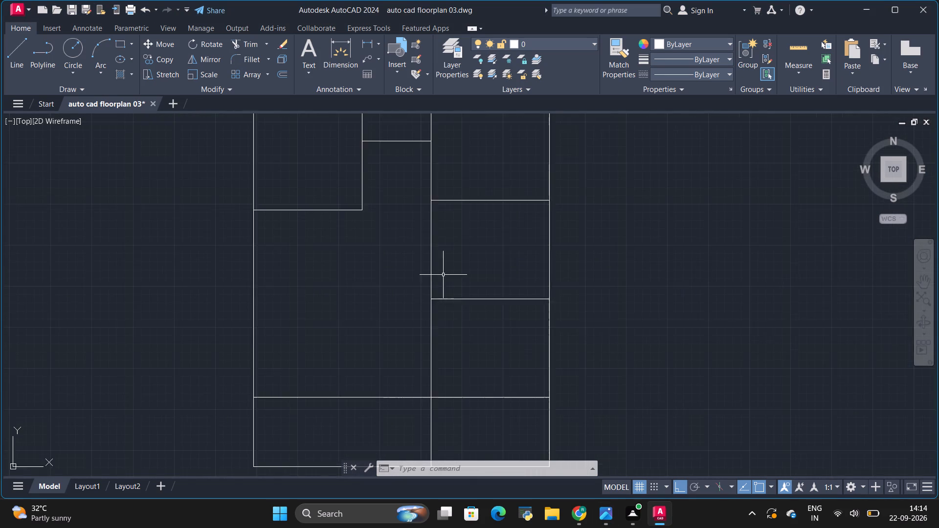
pyautogui.scroll(-2, 445, 272)
pyautogui.scroll(2, 449, 308)
pyautogui.scroll(-2, 450, 300)
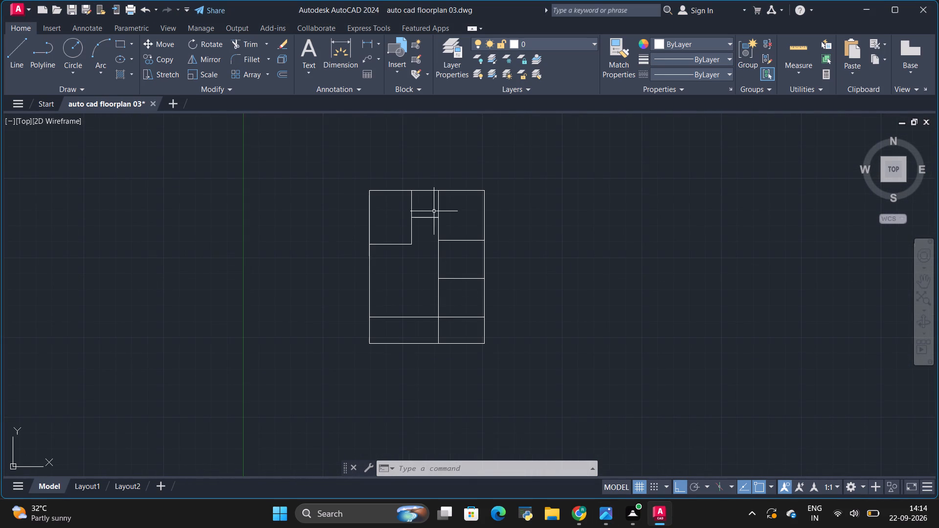
pyautogui.scroll(1, 433, 207)
pyautogui.scroll(-1, 444, 266)
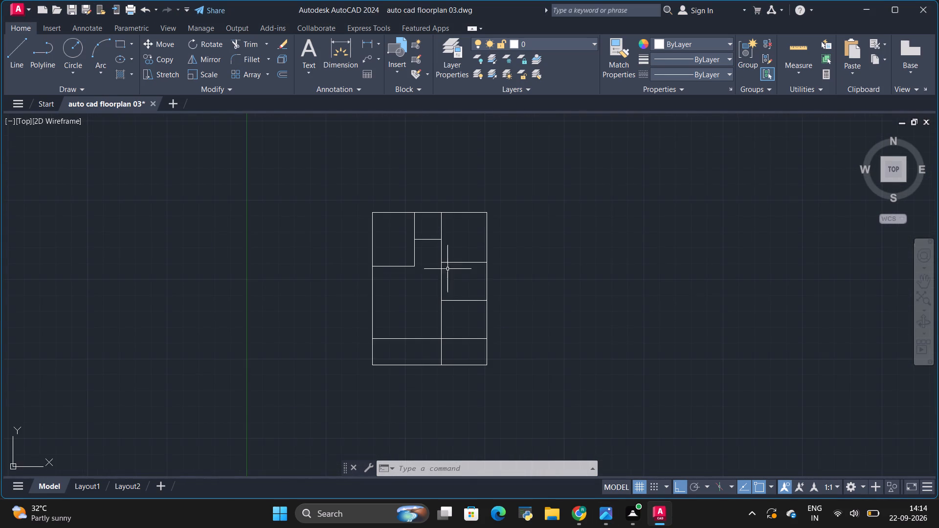
pyautogui.scroll(2, 469, 283)
pyautogui.scroll(-1, 470, 264)
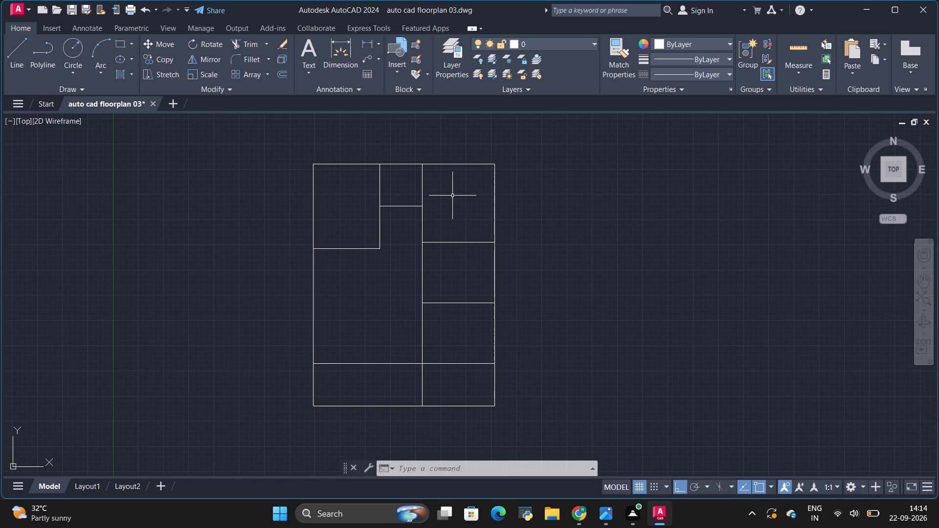
# Trim away the kitchen's lower horizontal line and its copy below it, checking the reference plan.
pyautogui.click(465, 241)
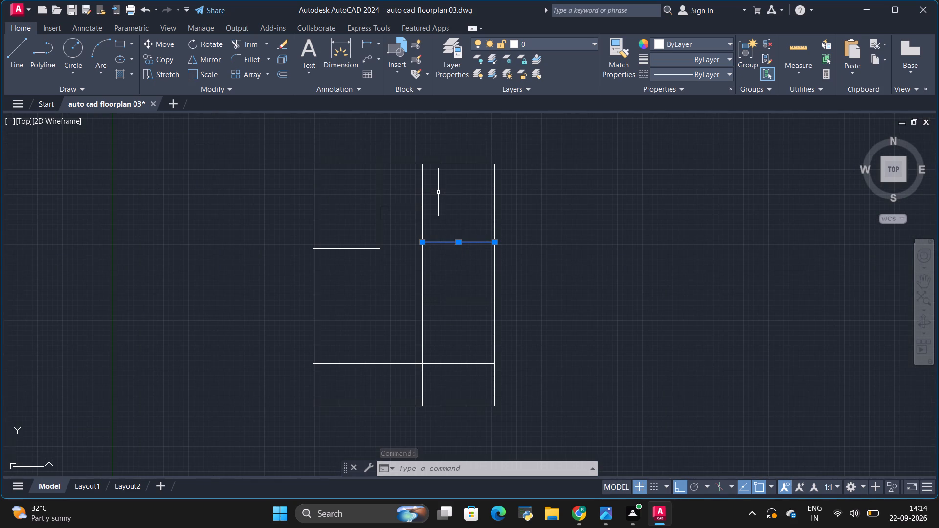
pyautogui.click(248, 45)
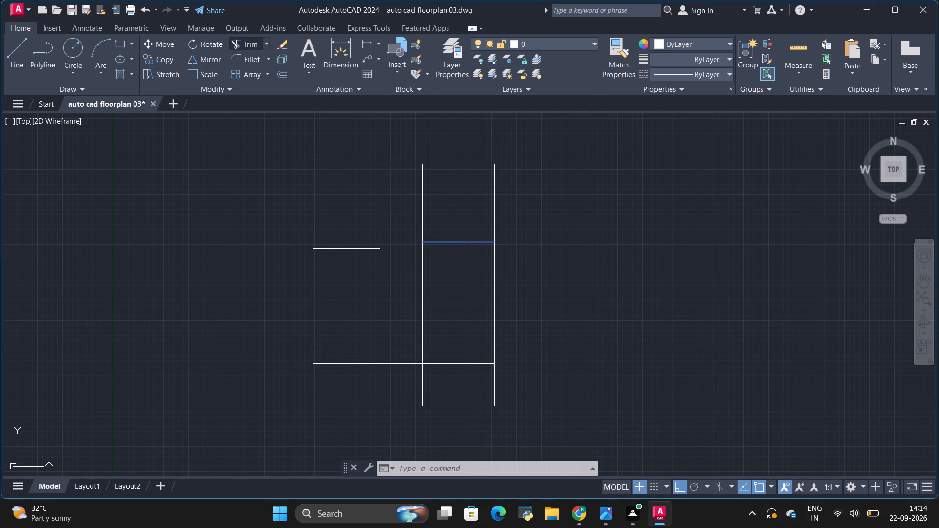
pyautogui.moveTo(461, 236); pyautogui.dragTo(462, 313)
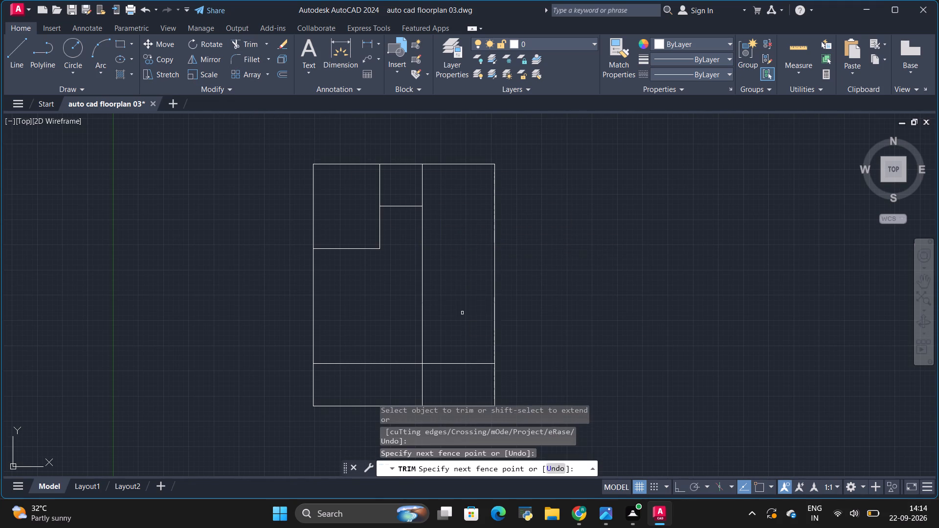
pyautogui.hotkey('alt', 'Tab')
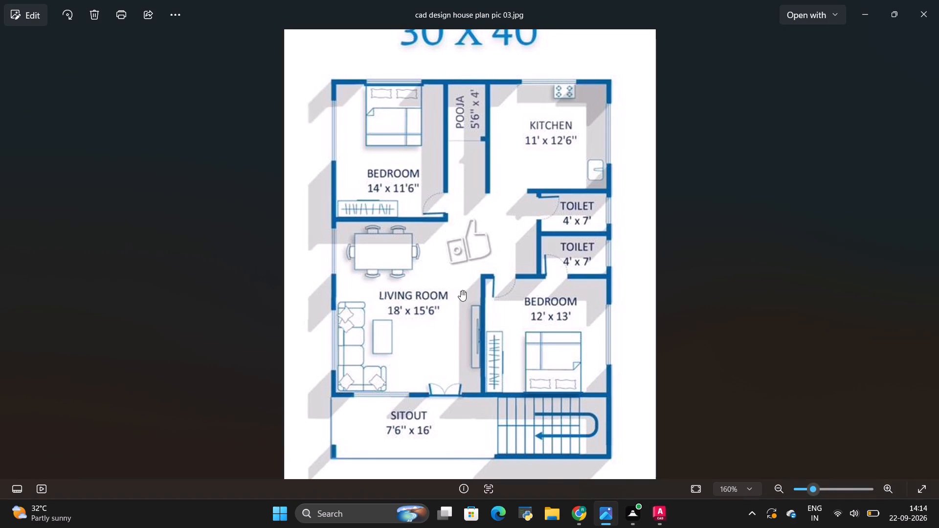
pyautogui.hotkey('alt', 'Tab')
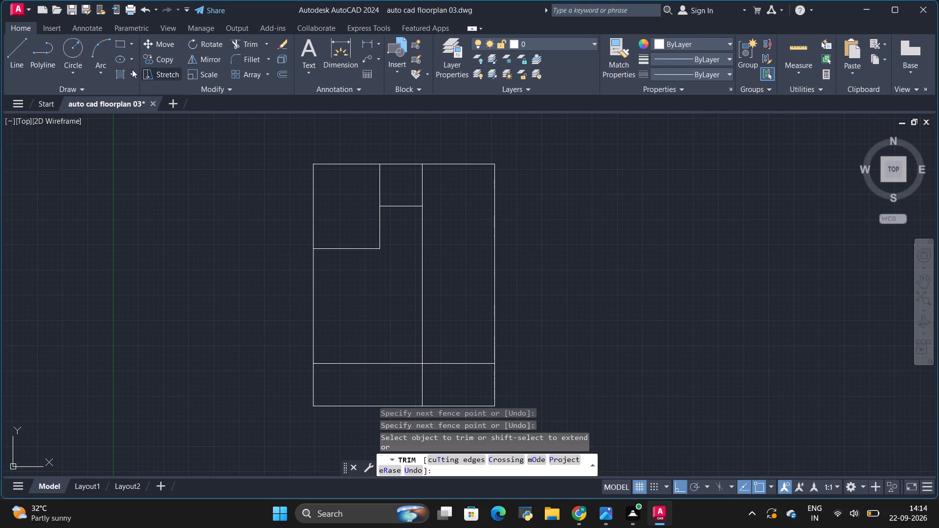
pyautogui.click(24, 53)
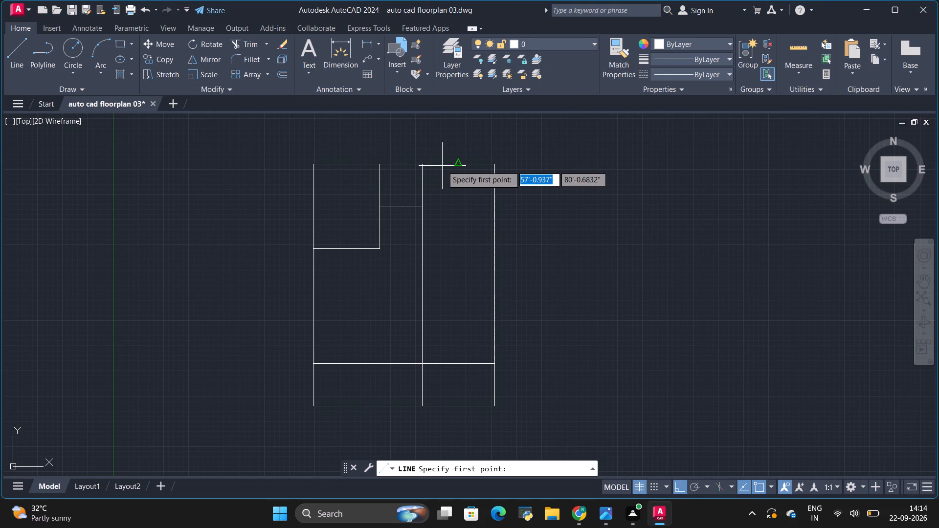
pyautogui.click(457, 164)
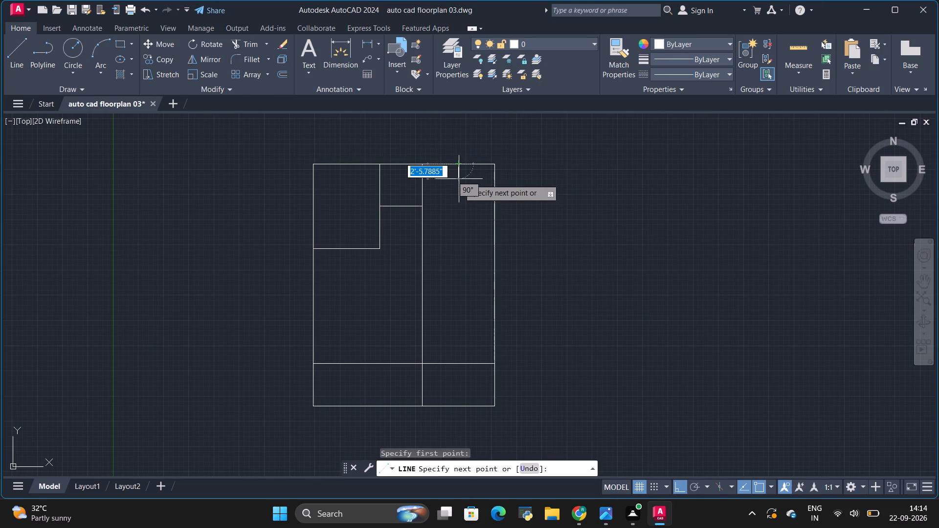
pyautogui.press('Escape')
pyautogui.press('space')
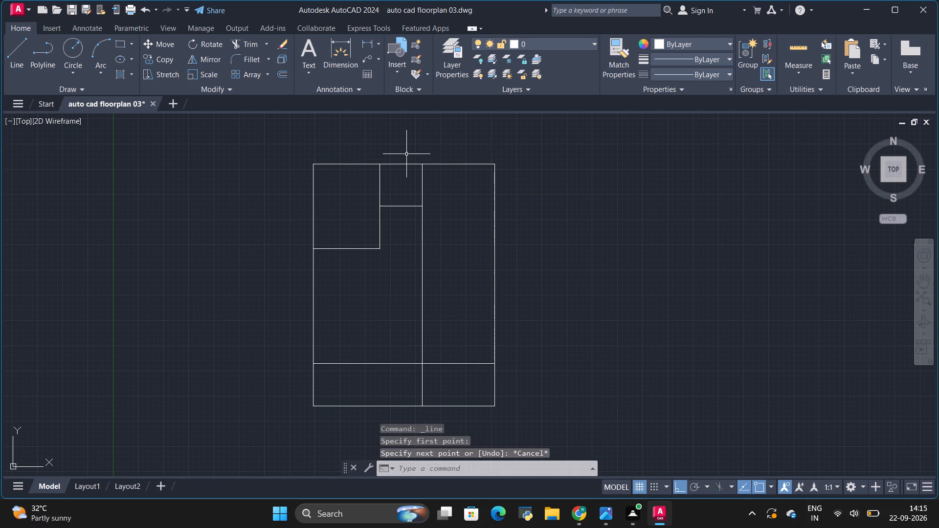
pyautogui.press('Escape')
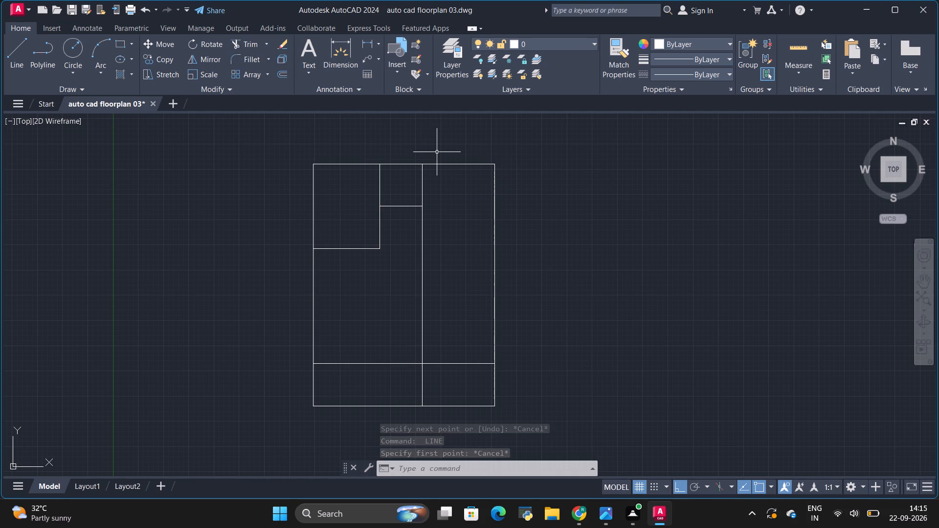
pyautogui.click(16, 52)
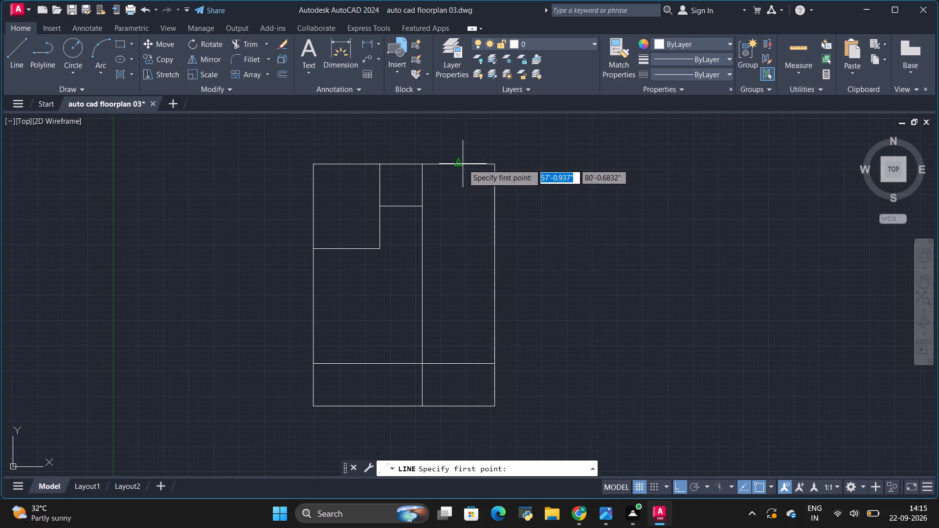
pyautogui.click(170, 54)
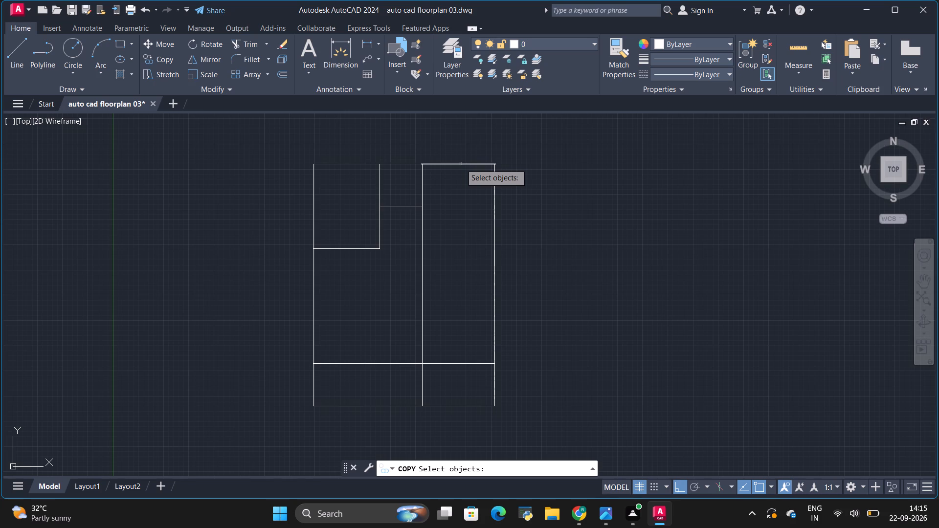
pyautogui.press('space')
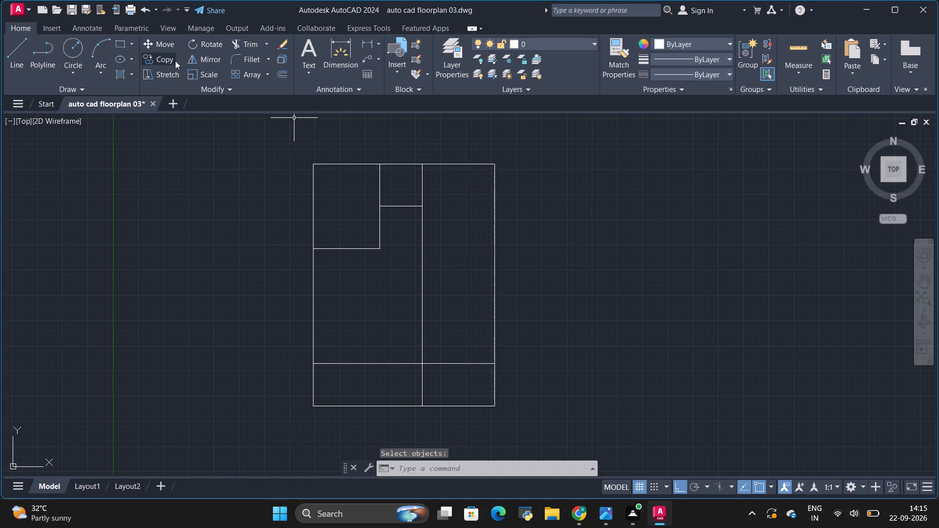
# Copy the kitchen's top wall line 13' straight down to form its lower wall, checking the reference plan.
pyautogui.click(449, 165)
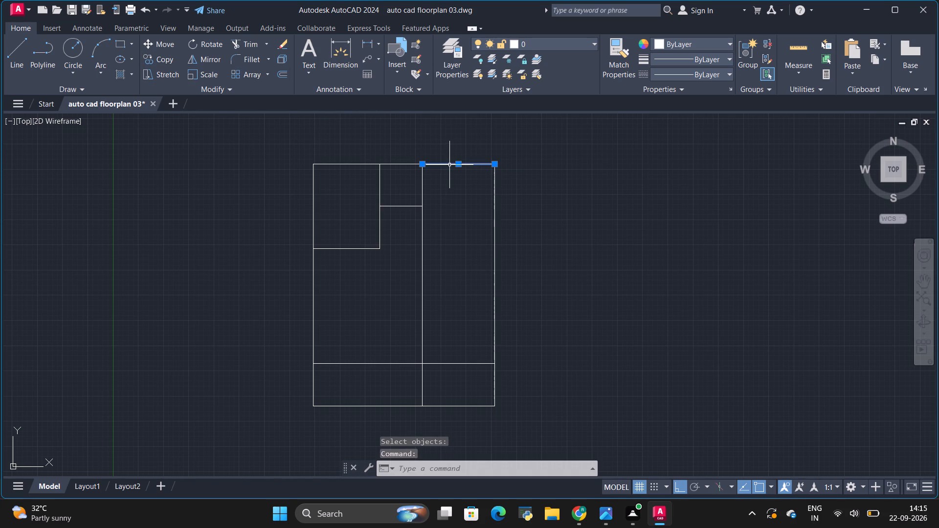
pyautogui.click(156, 61)
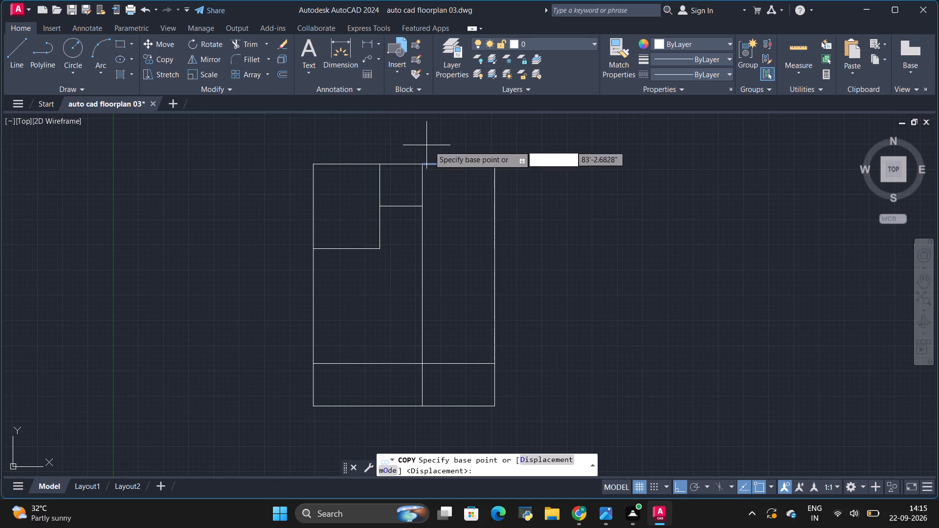
pyautogui.click(460, 163)
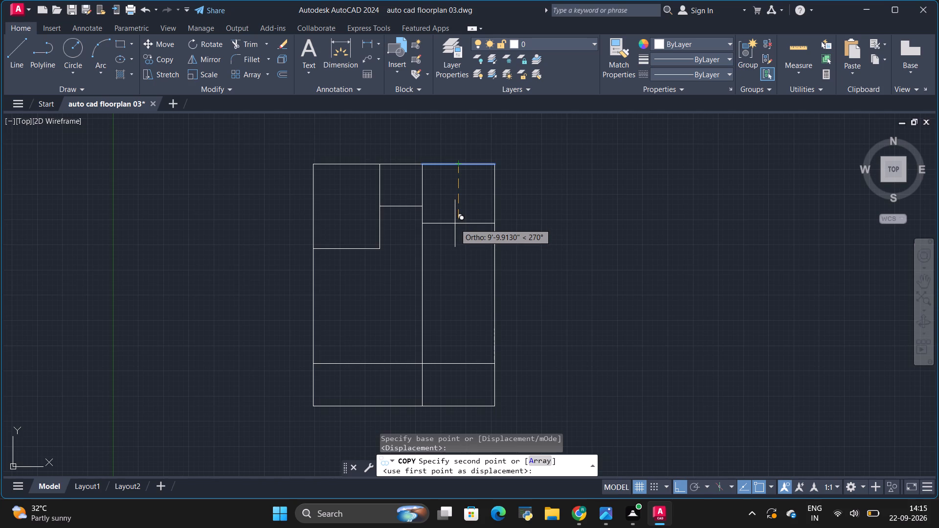
pyautogui.press('BackSpace')
pyautogui.press('BackSpace')
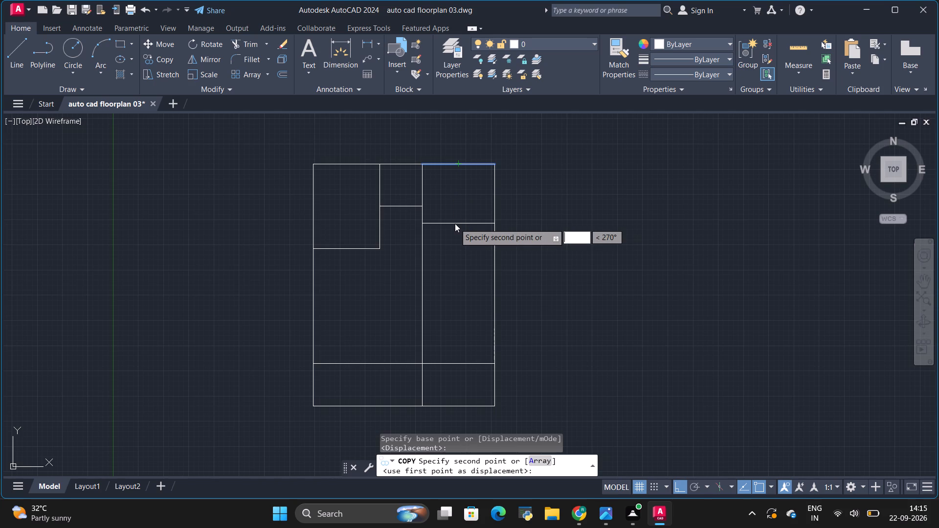
pyautogui.hotkey('alt', 'Tab')
pyautogui.hotkey('alt', 'Tab')
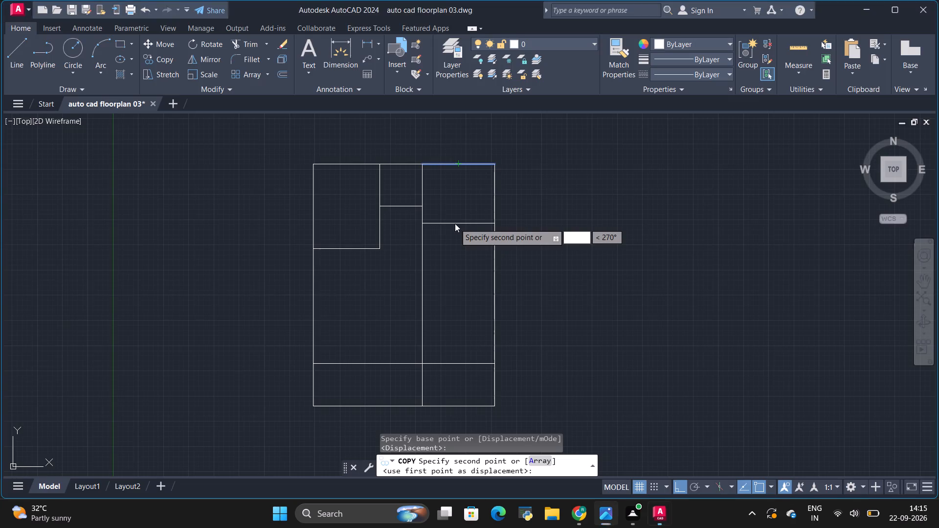
pyautogui.hotkey('alt', 'Tab')
pyautogui.hotkey('alt', 'Tab')
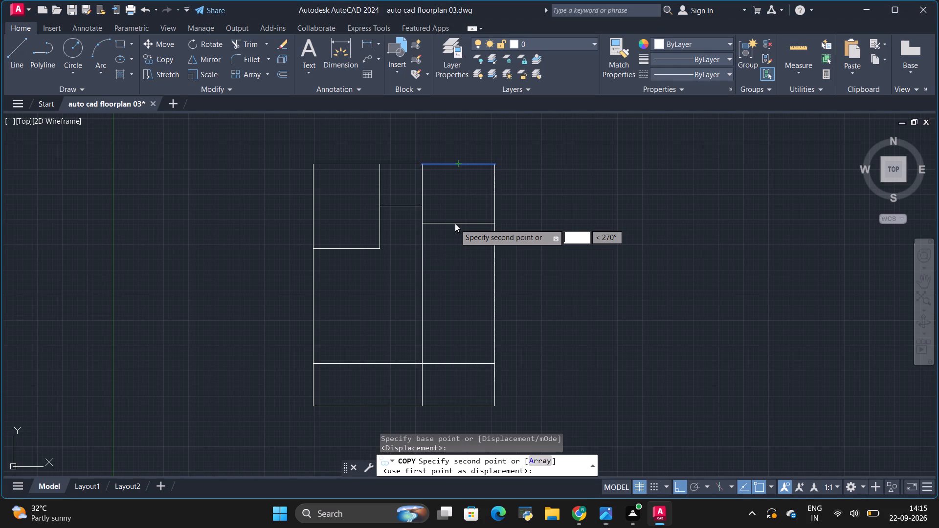
pyautogui.press('BackSpace')
pyautogui.write("13'")
pyautogui.press('Return')
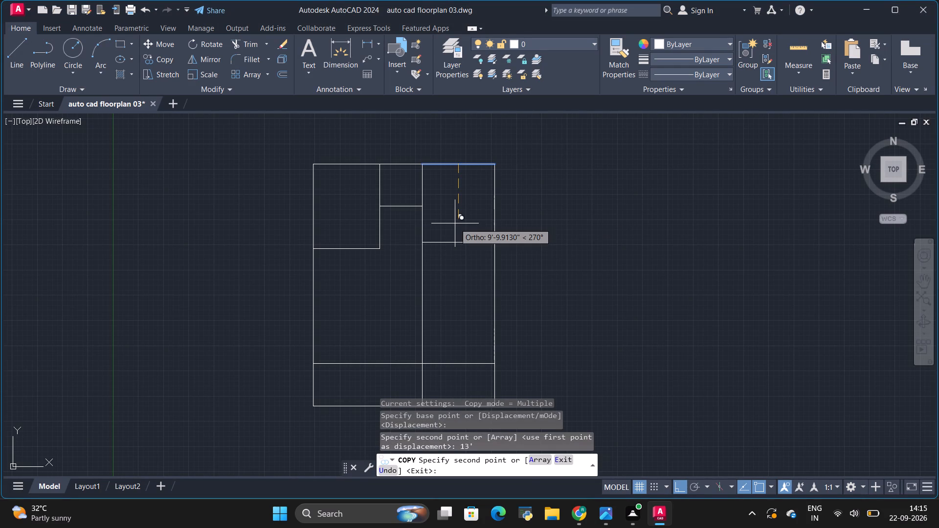
pyautogui.press('Escape')
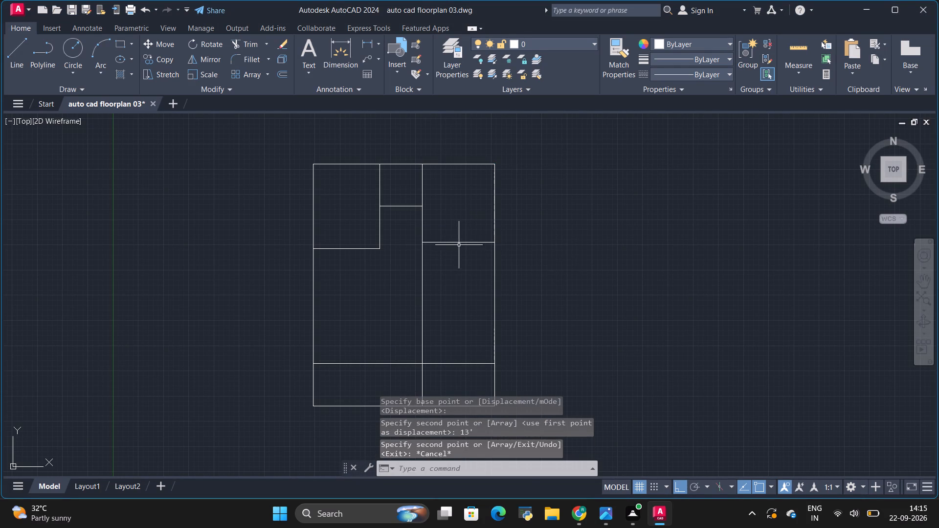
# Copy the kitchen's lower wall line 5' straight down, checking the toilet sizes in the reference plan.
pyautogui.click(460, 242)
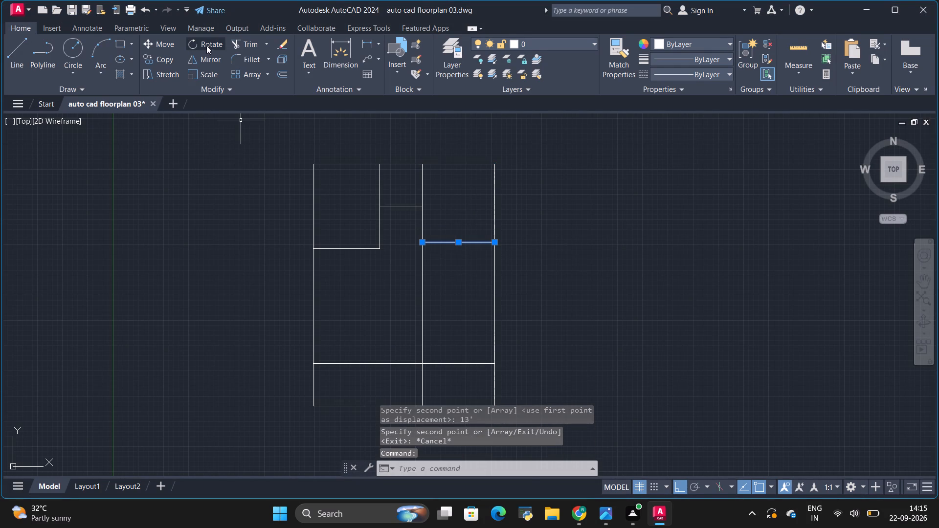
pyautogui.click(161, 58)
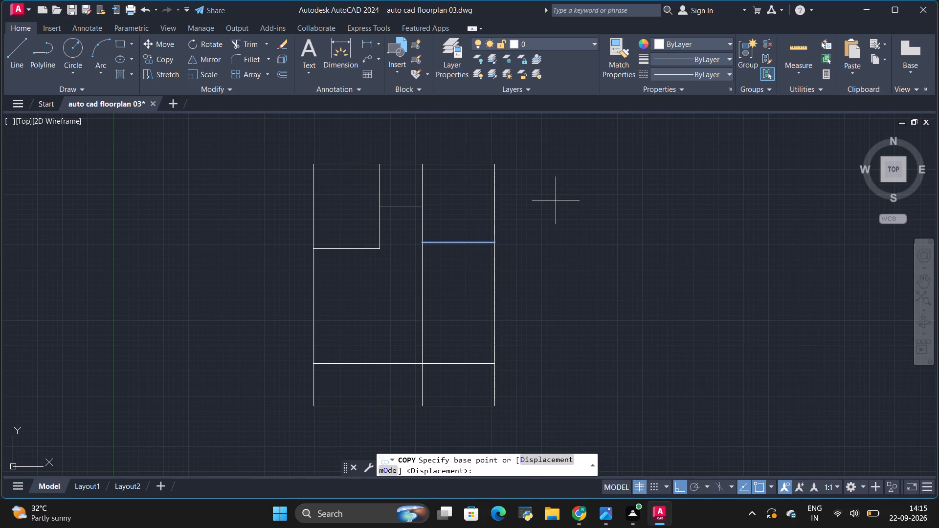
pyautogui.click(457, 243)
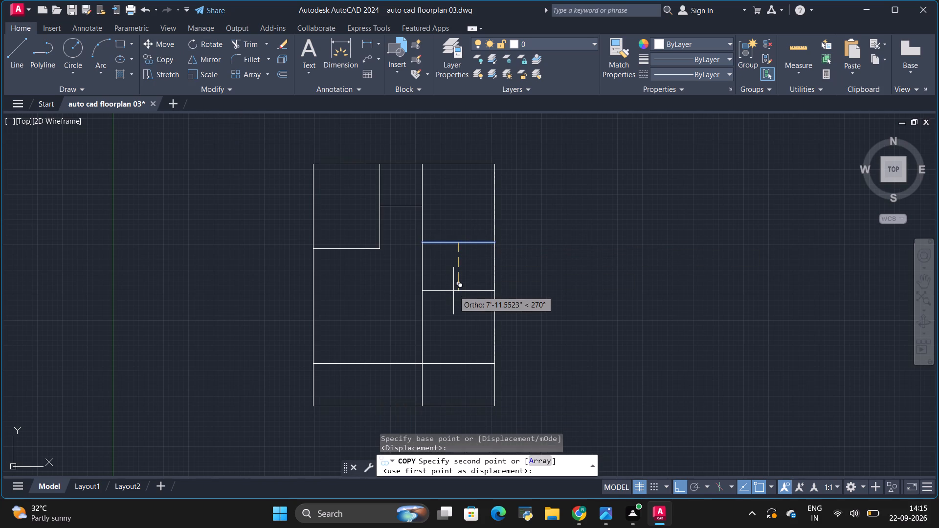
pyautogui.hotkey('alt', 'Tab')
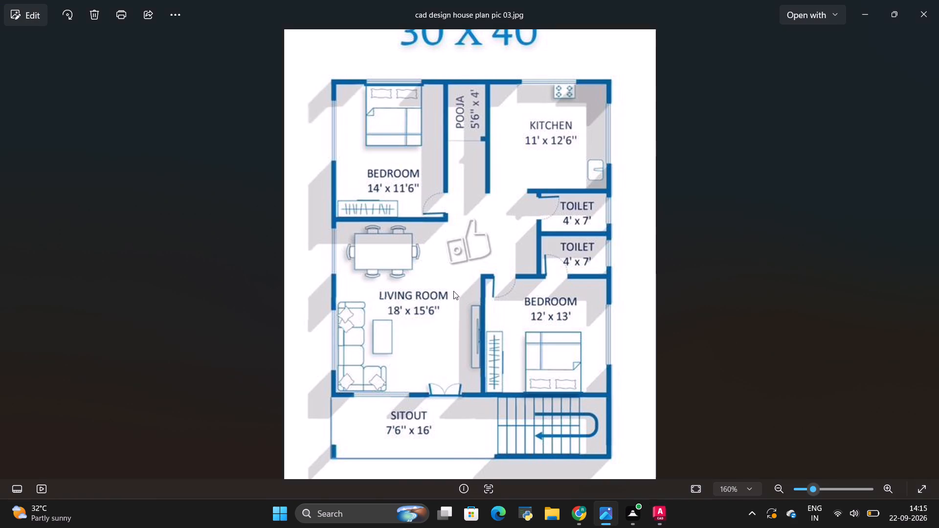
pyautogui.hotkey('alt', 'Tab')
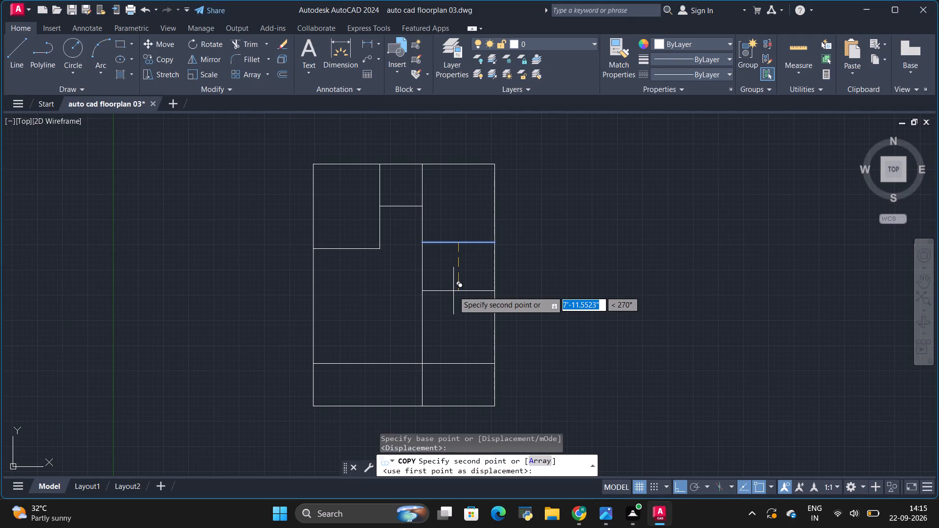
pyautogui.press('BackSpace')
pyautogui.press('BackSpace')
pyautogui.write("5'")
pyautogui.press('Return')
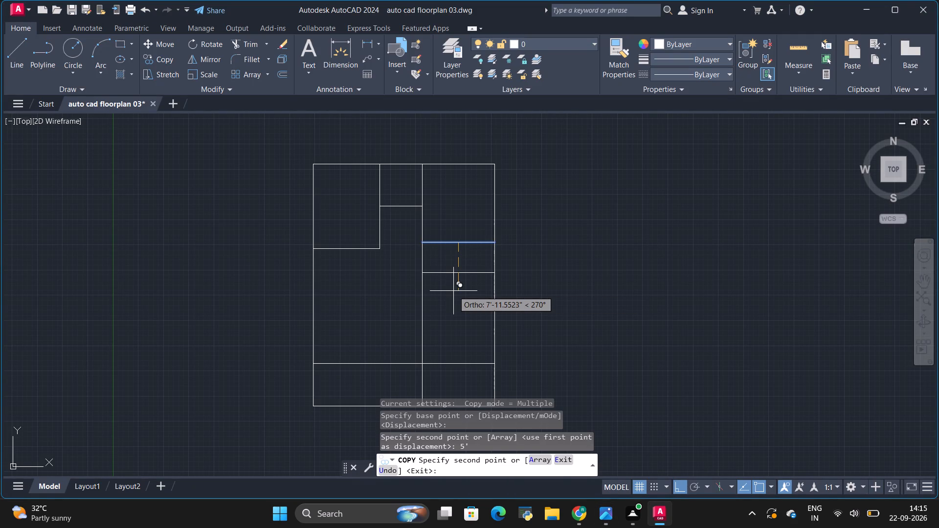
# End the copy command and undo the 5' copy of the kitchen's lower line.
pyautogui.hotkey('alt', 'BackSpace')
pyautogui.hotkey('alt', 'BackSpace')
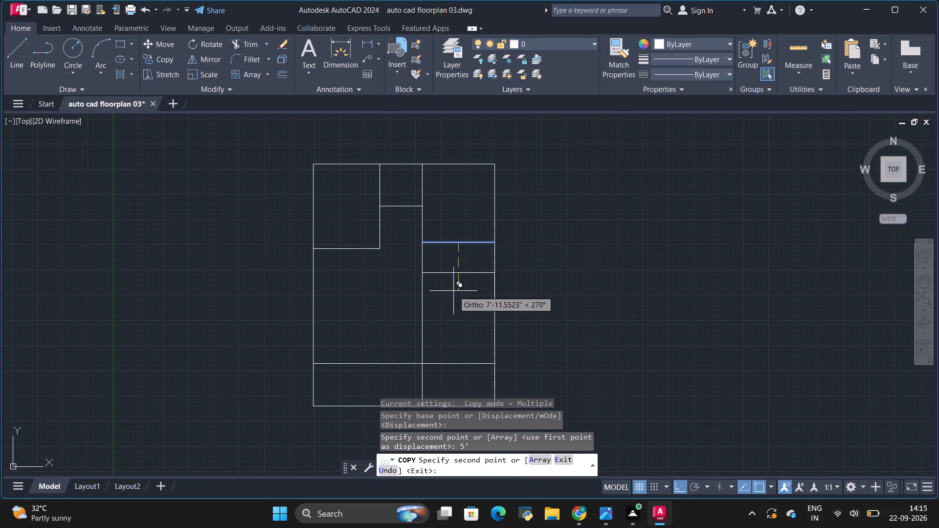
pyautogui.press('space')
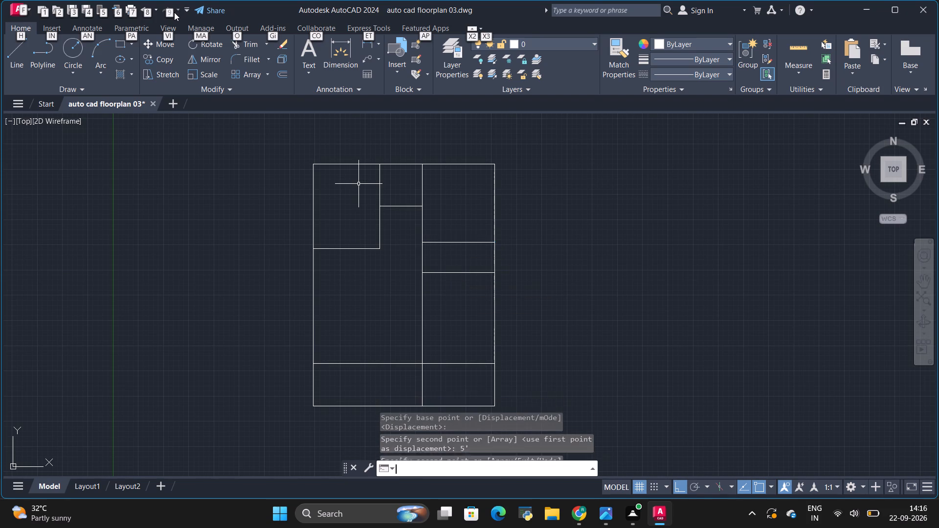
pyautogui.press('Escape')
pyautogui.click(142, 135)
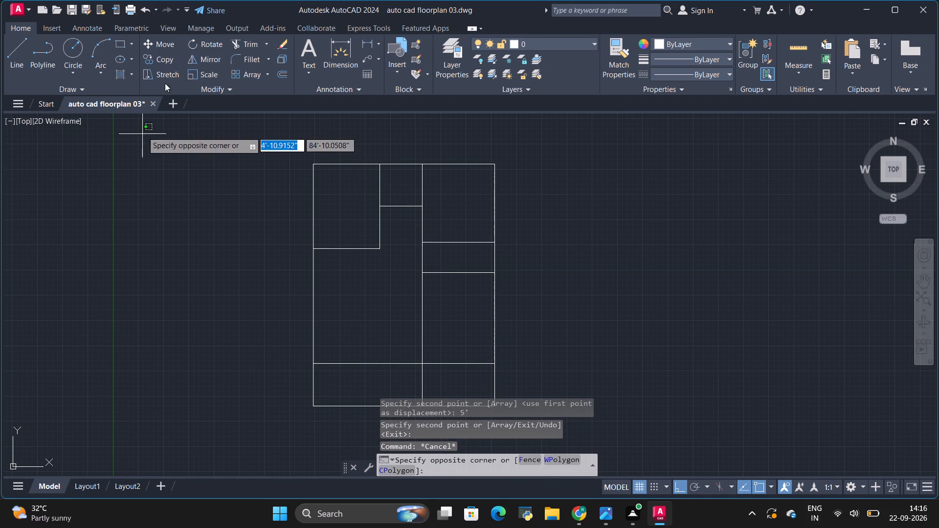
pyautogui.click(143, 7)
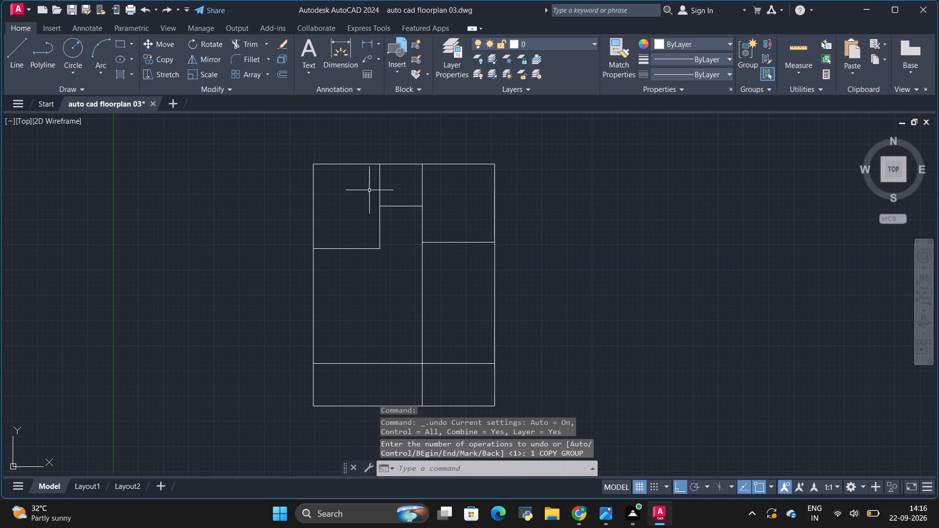
# Copy the kitchen's lower wall line 7' straight down to mark the toilet area.
pyautogui.click(455, 241)
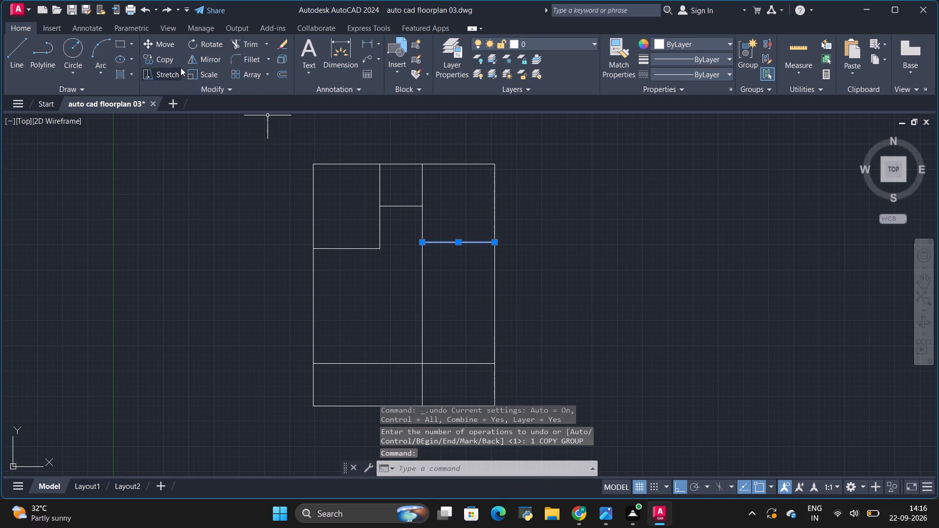
pyautogui.click(163, 60)
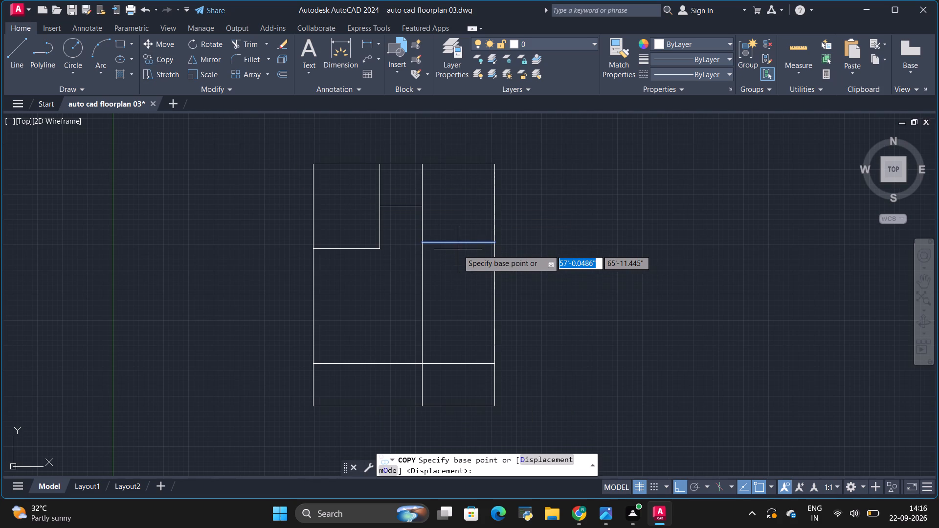
pyautogui.click(458, 243)
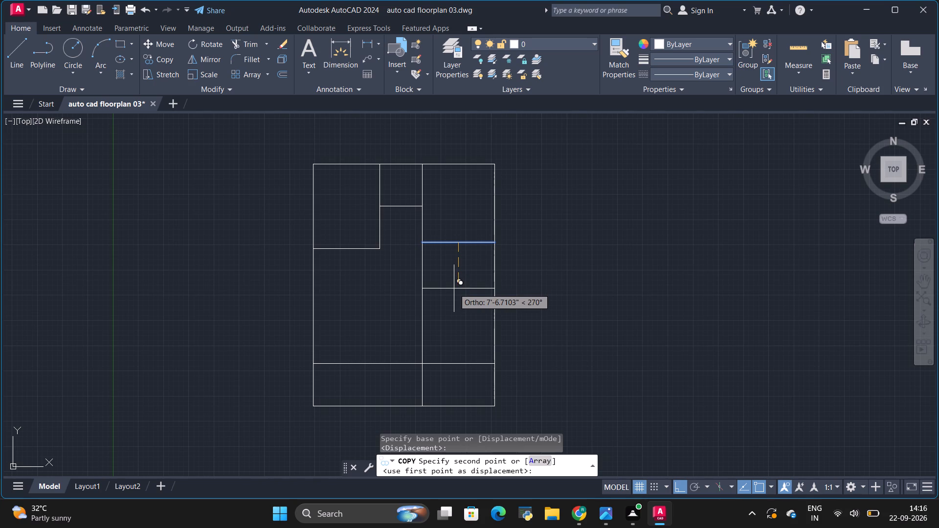
pyautogui.press('BackSpace')
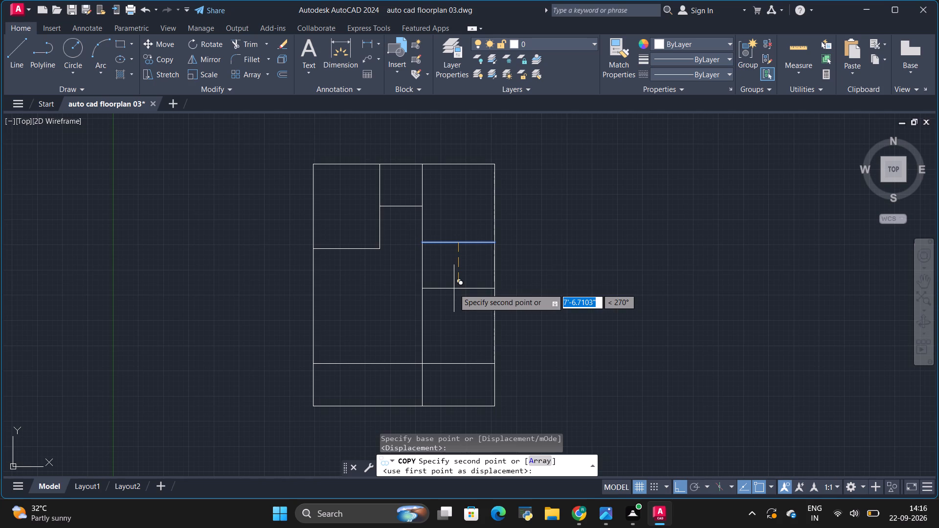
pyautogui.press('BackSpace')
pyautogui.press('7')
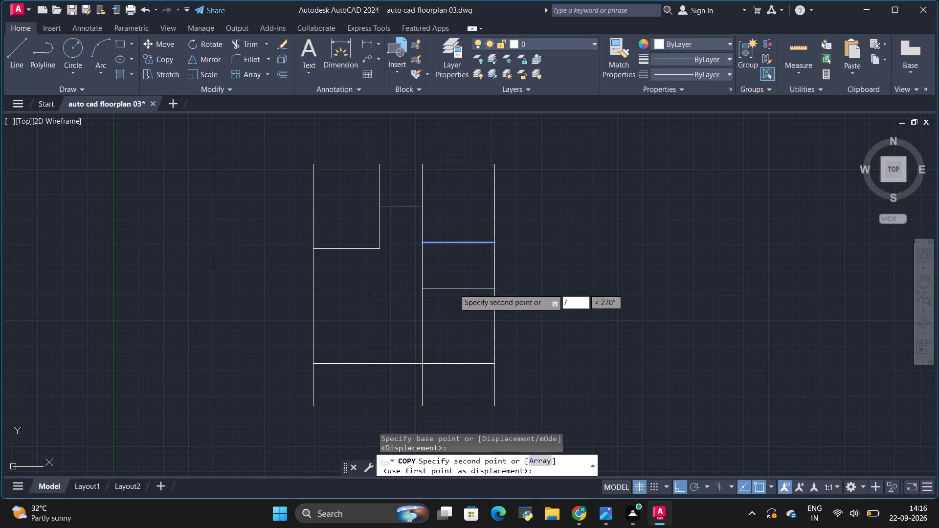
pyautogui.press("'")
pyautogui.press('Return')
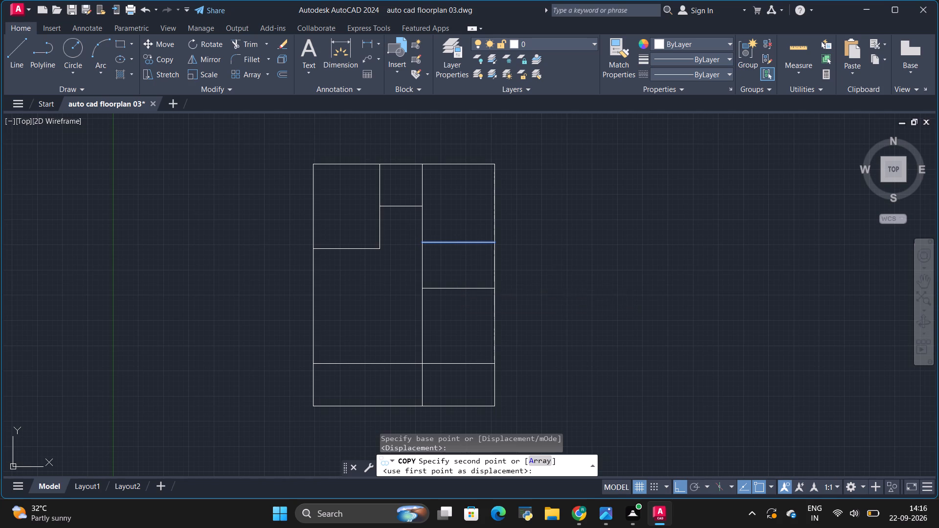
pyautogui.press('Escape')
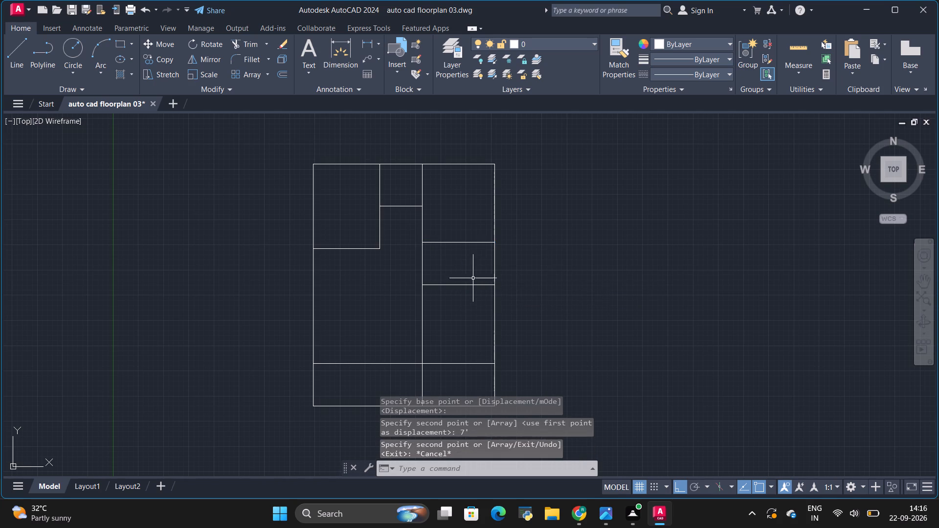
# Draw a vertical line on the house's right outer wall, between the kitchen's lower line and the line 7' below it.
pyautogui.scroll(1, 422, 233)
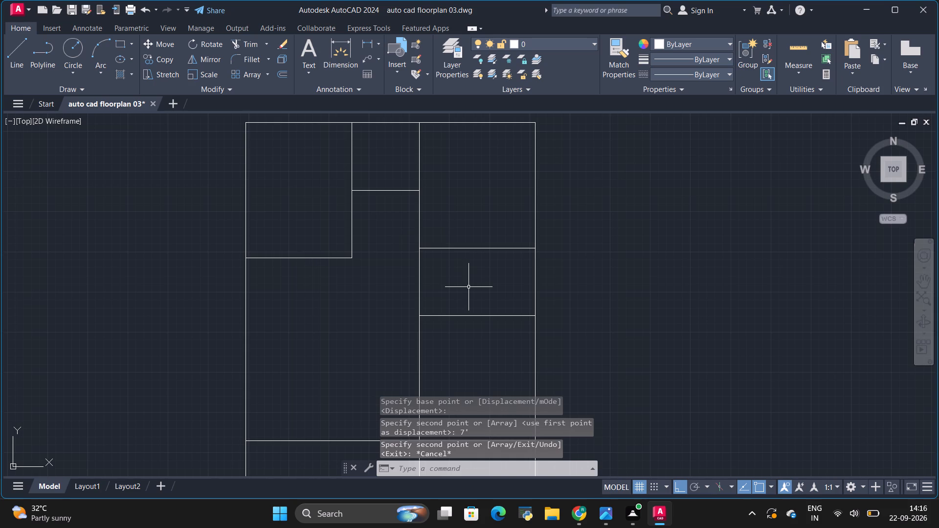
pyautogui.scroll(-1, 469, 283)
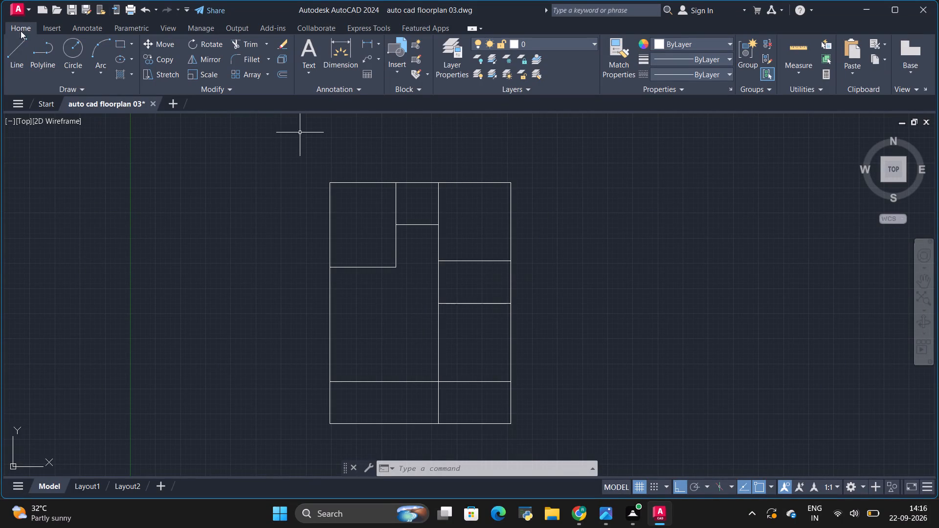
pyautogui.click(16, 56)
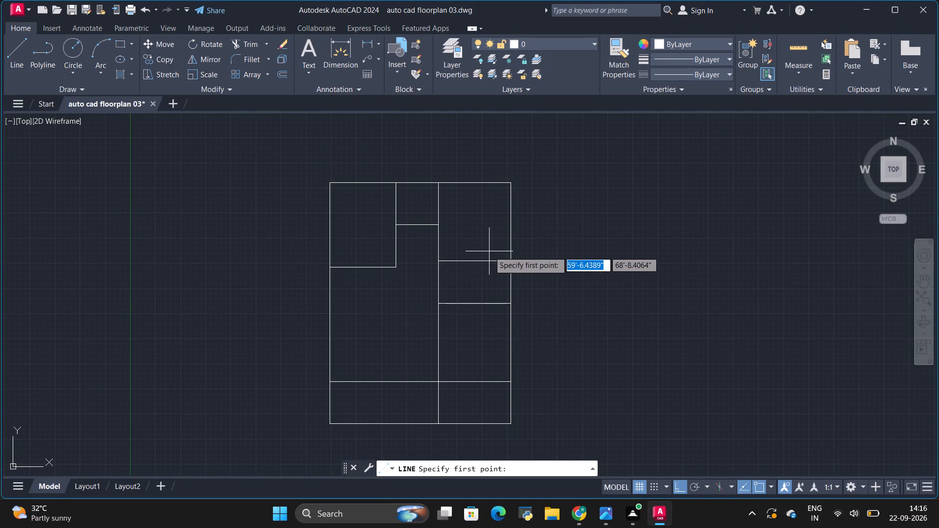
pyautogui.click(512, 259)
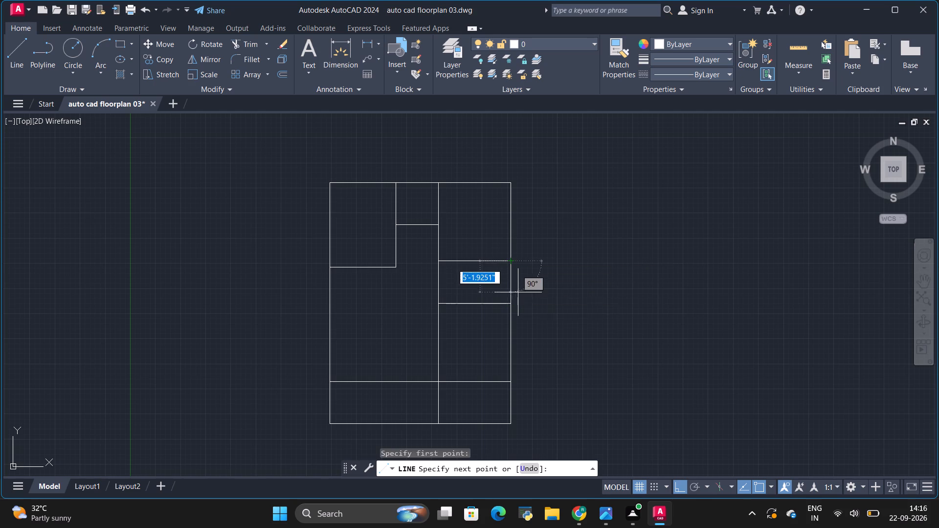
pyautogui.click(509, 305)
pyautogui.press('Escape')
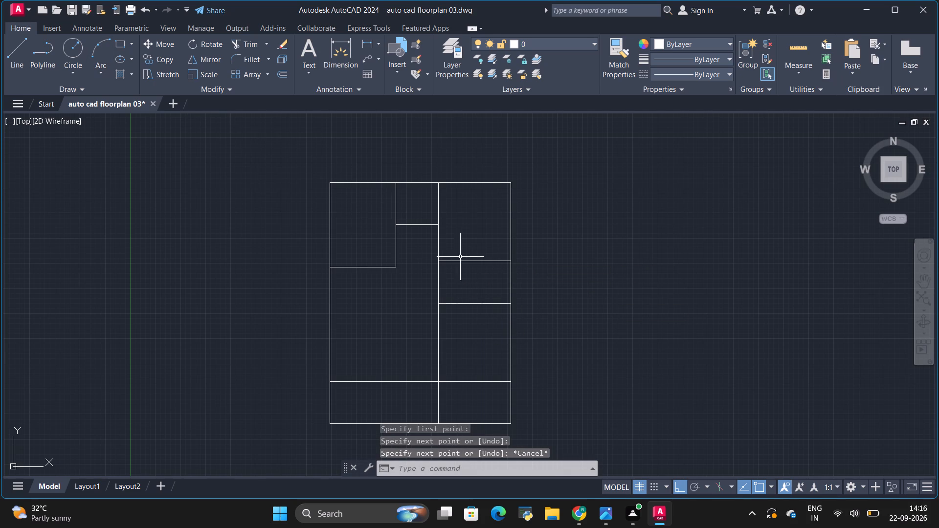
# Copy the short vertical line on the right outer wall 8' inward to form the toilets' inner wall.
pyautogui.click(512, 279)
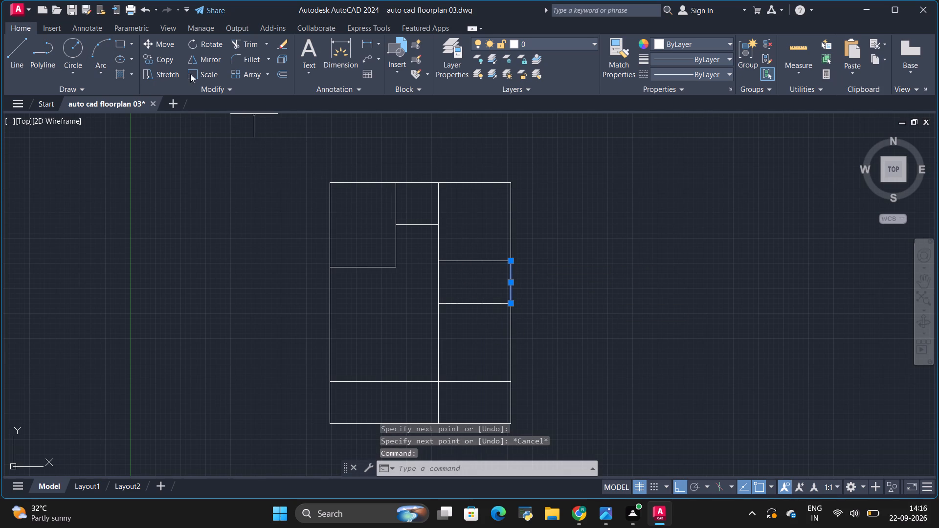
pyautogui.click(167, 59)
pyautogui.click(511, 282)
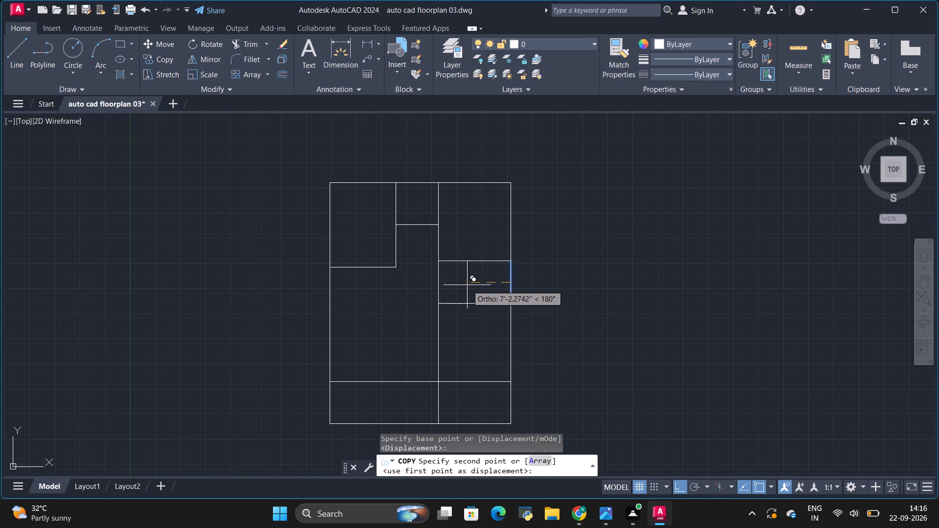
pyautogui.press('BackSpace')
pyautogui.press('BackSpace')
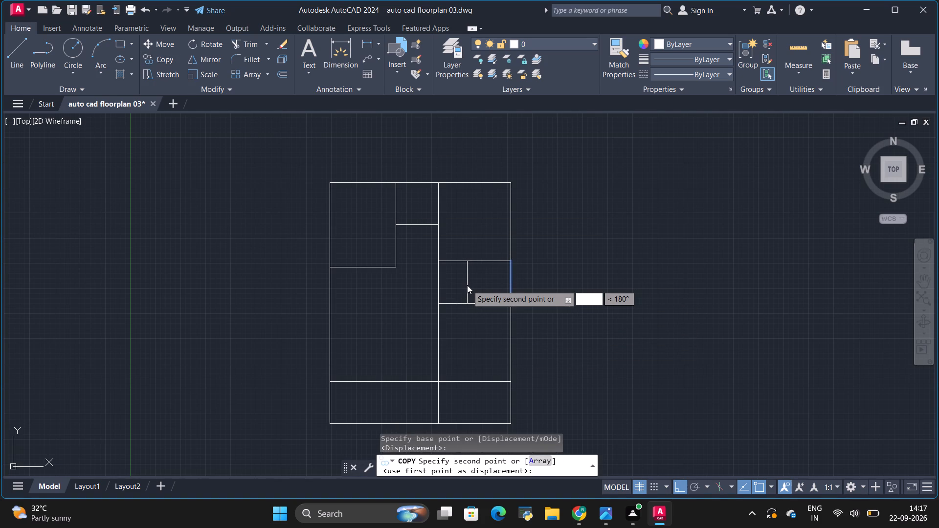
pyautogui.write("8'")
pyautogui.press('Return')
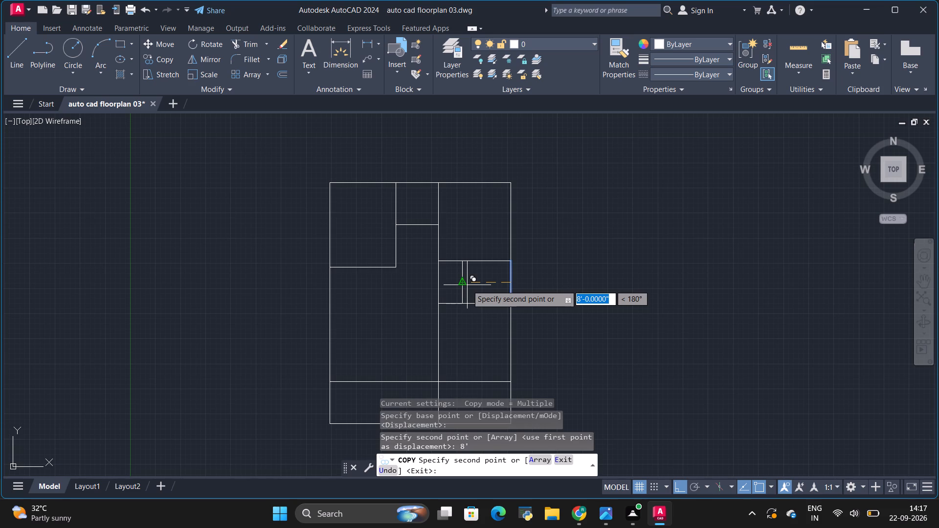
pyautogui.press('Escape')
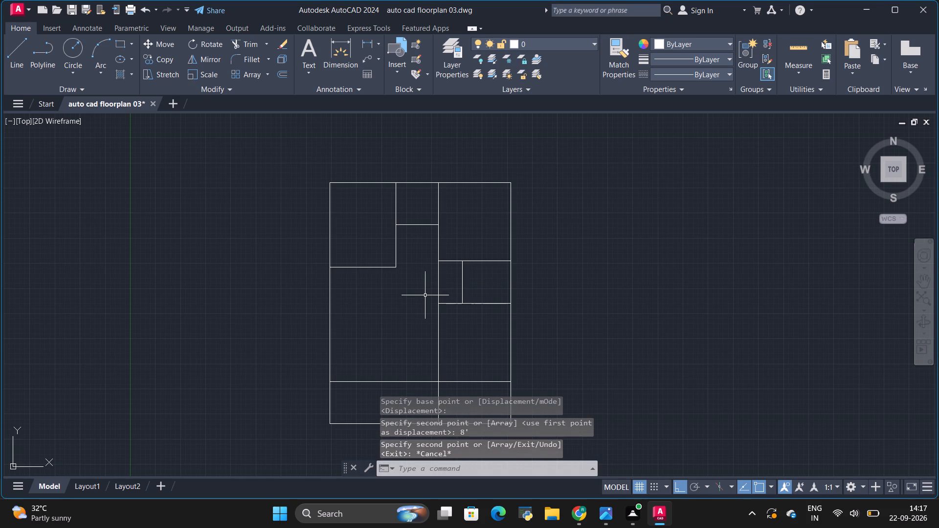
# Trim the kitchen's long vertical wall line between the toilet area's upper and lower horizontal lines.
pyautogui.scroll(2, 449, 308)
pyautogui.scroll(1, 467, 273)
pyautogui.scroll(-1, 467, 266)
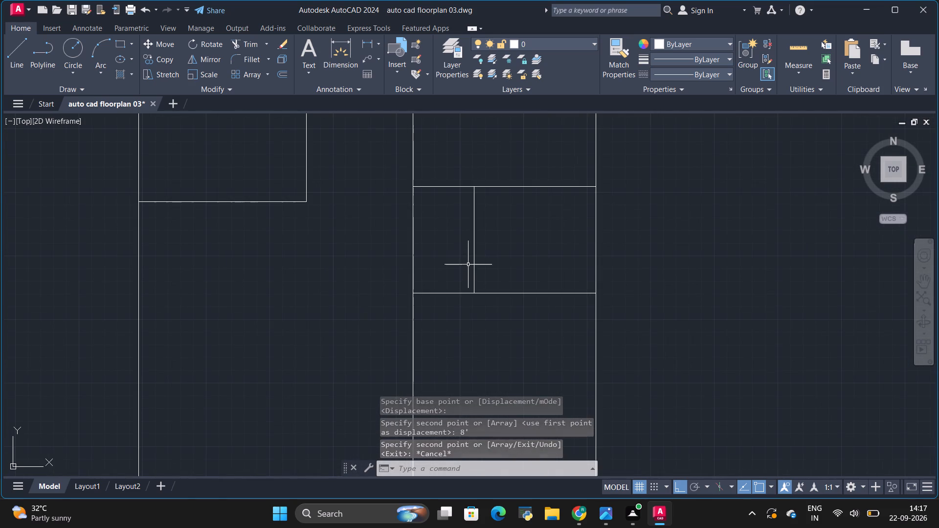
pyautogui.scroll(2, 470, 192)
pyautogui.scroll(-2, 470, 190)
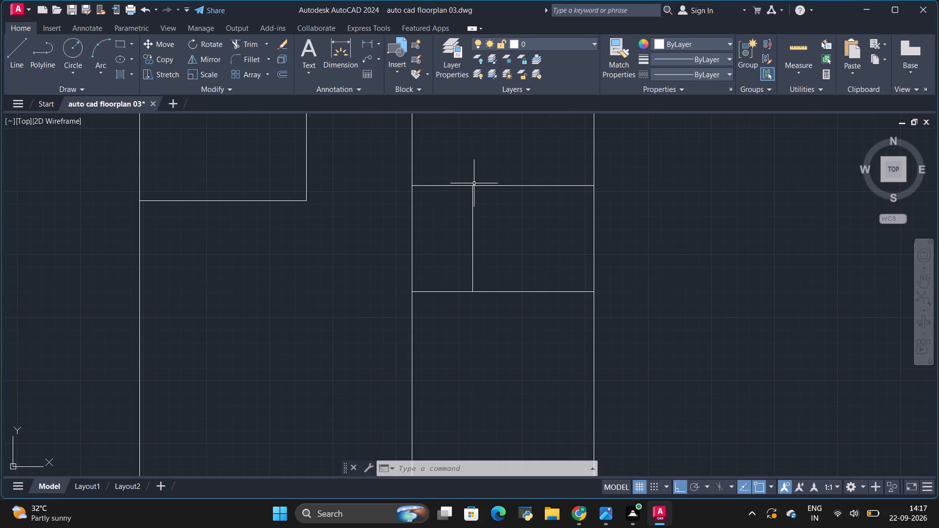
pyautogui.press('t')
pyautogui.click(243, 51)
pyautogui.click(243, 45)
pyautogui.moveTo(400, 216); pyautogui.dragTo(420, 228)
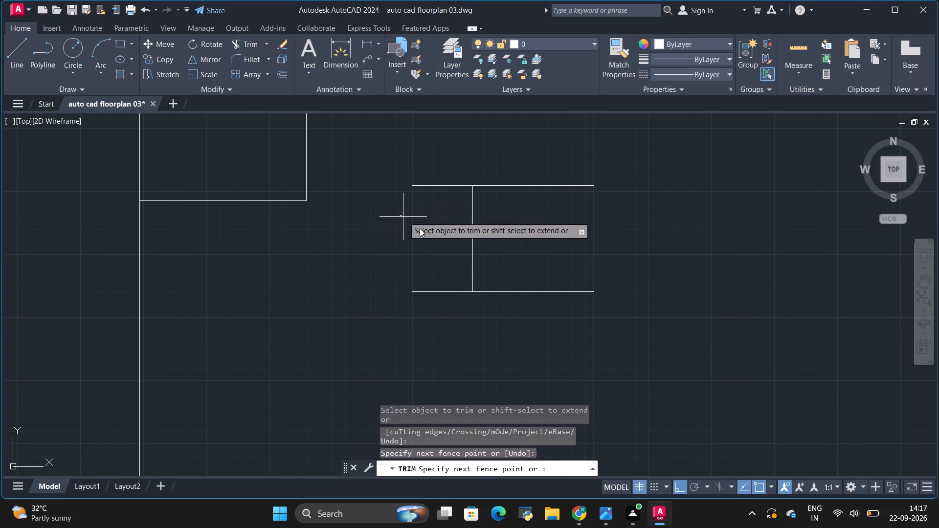
pyautogui.moveTo(420, 228); pyautogui.dragTo(426, 232)
pyautogui.scroll(-3, 423, 228)
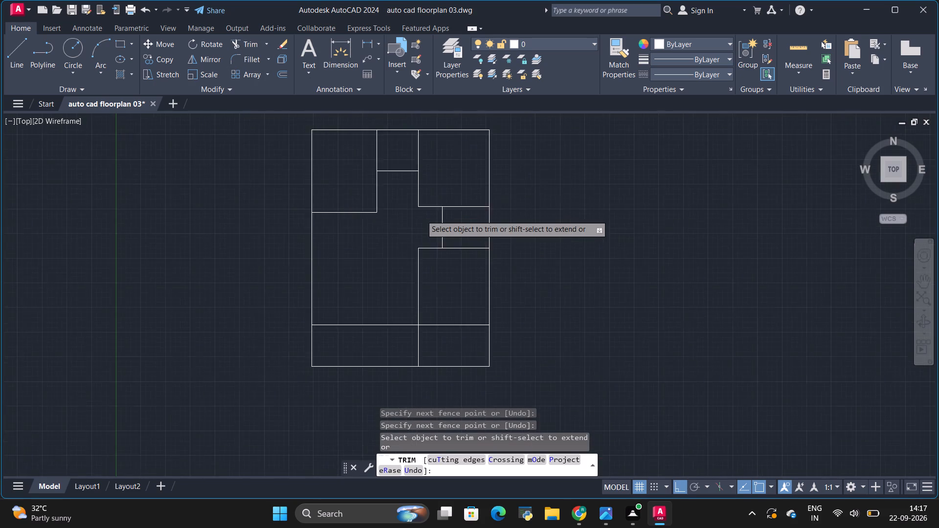
pyautogui.scroll(1, 421, 179)
pyautogui.scroll(-1, 422, 244)
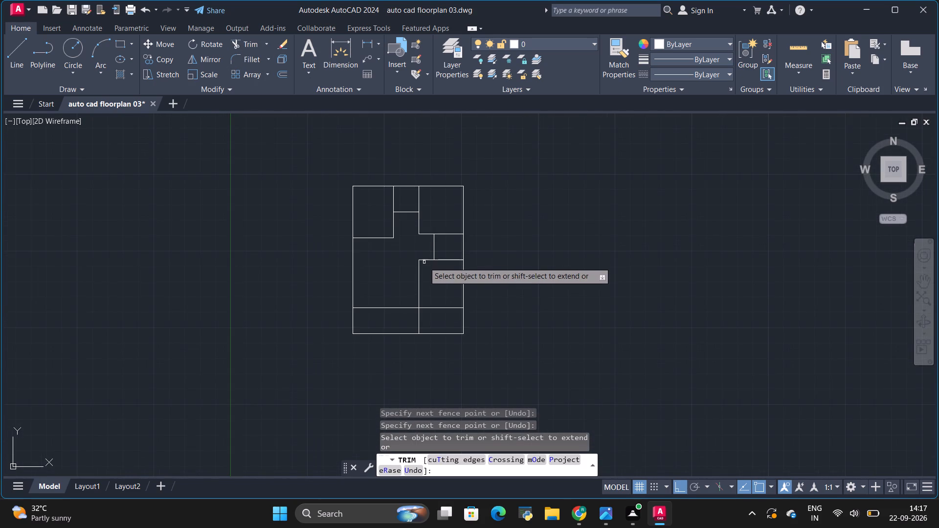
pyautogui.scroll(1, 425, 262)
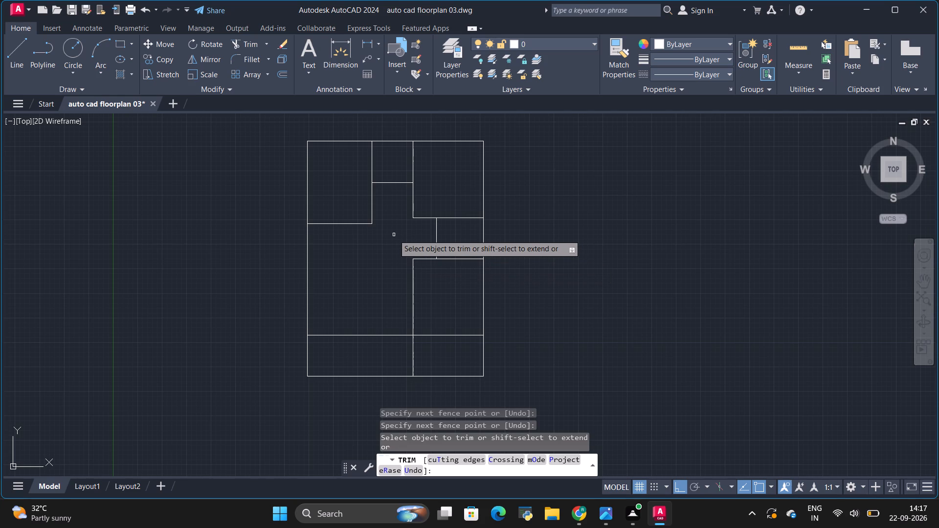
# Compare the drawn walls with the reference plan's room layout and labelled sizes, and end the Trim command.
pyautogui.hotkey('alt', 'Tab')
pyautogui.hotkey('alt', 'Tab')
pyautogui.hotkey('alt', 'Tab')
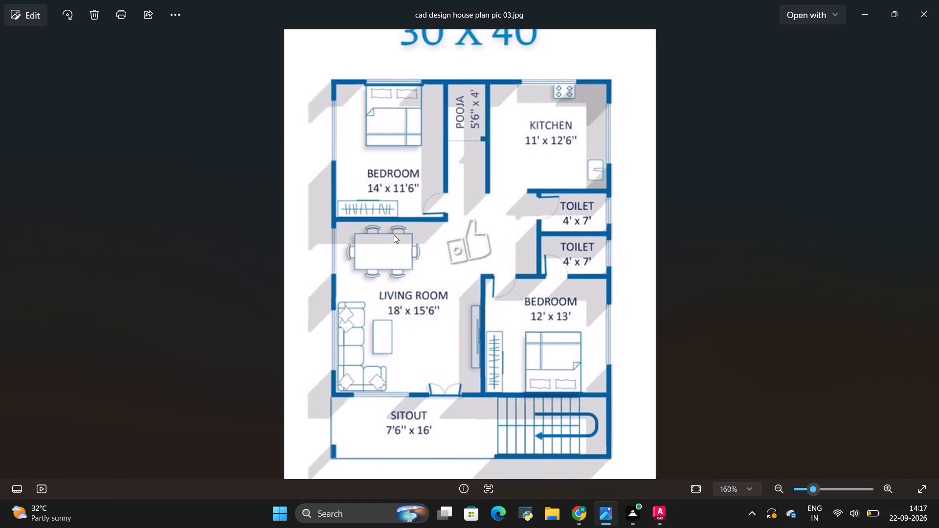
pyautogui.hotkey('alt', 'Tab')
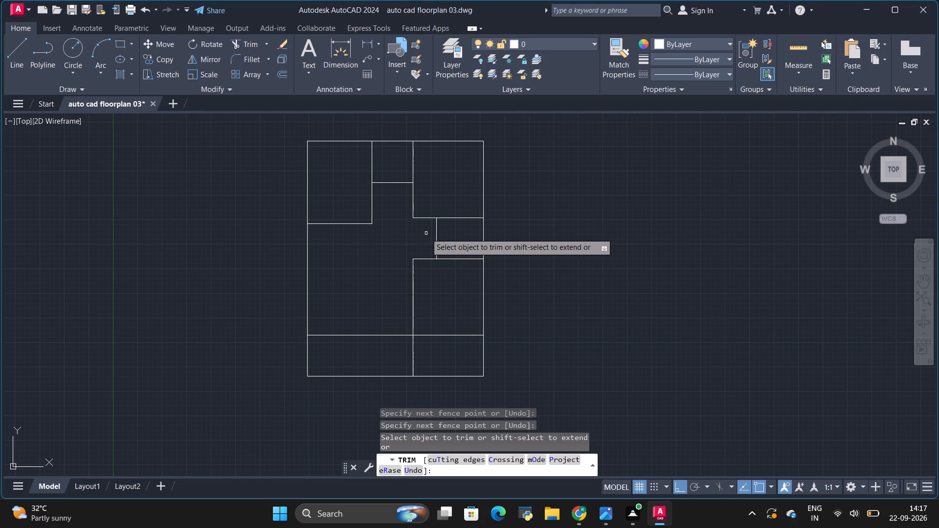
pyautogui.hotkey('alt', 'Tab')
pyautogui.hotkey('alt', 'Tab')
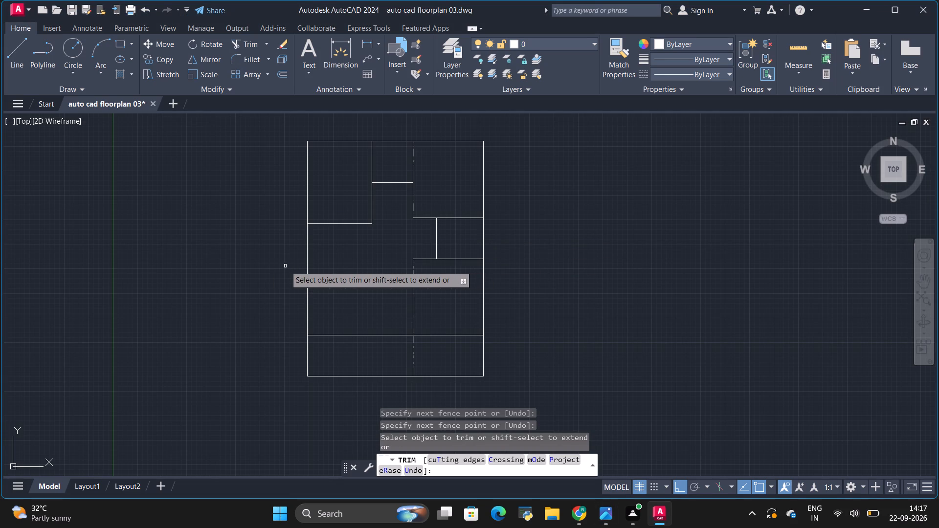
pyautogui.hotkey('alt', 'Tab')
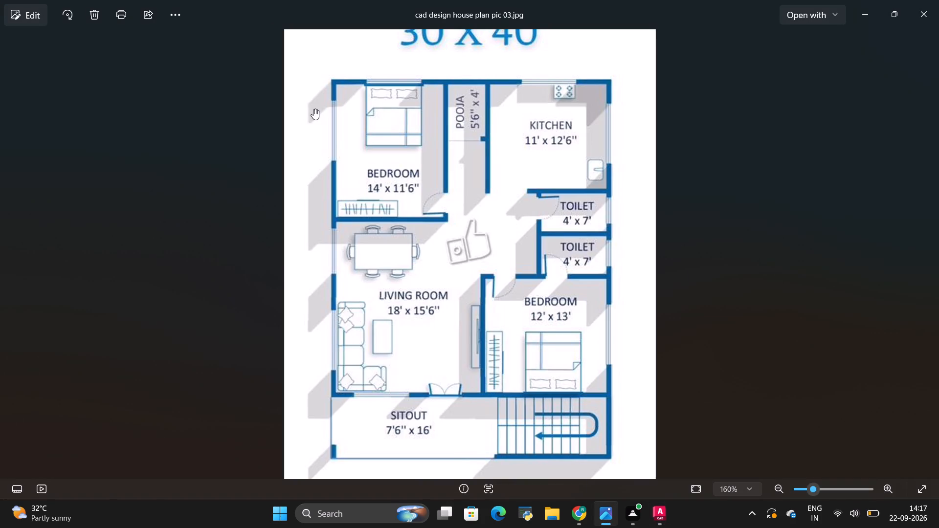
pyautogui.hotkey('alt', 'Tab')
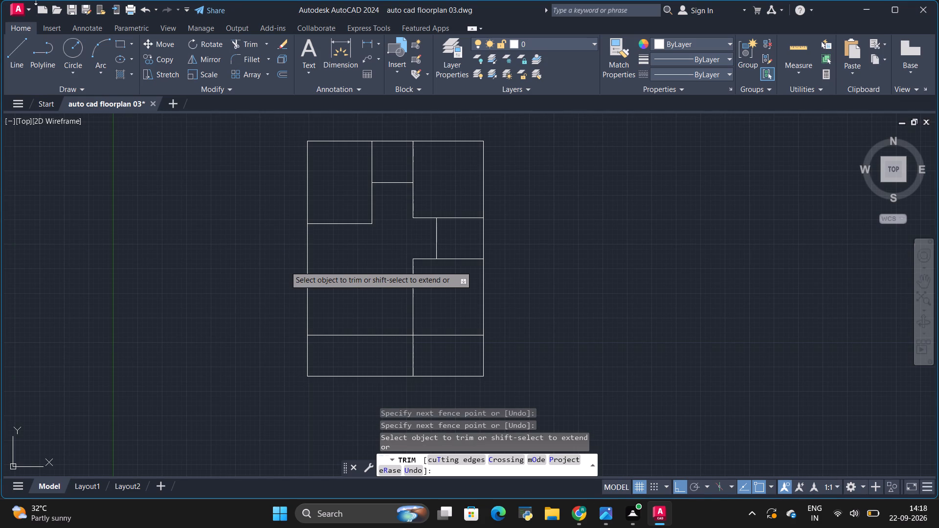
pyautogui.scroll(-1, 368, 261)
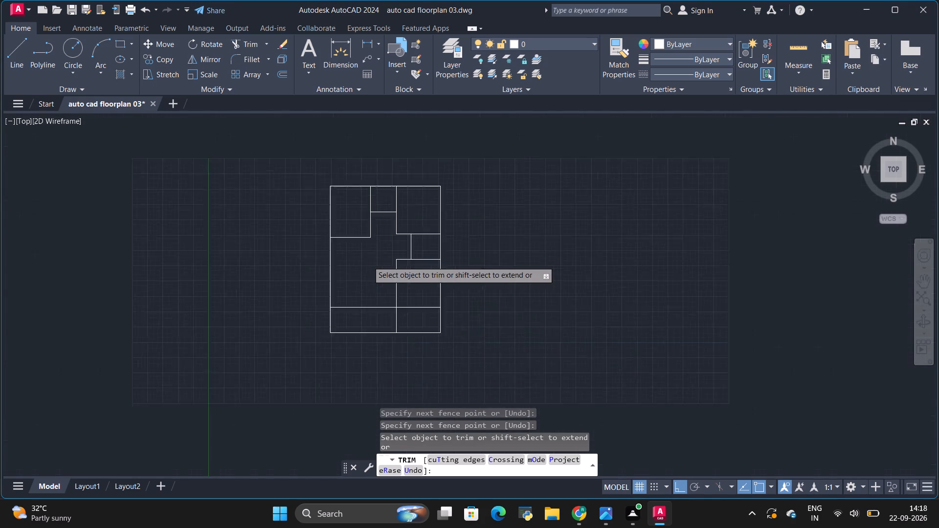
pyautogui.scroll(-1, 368, 261)
pyautogui.scroll(2, 371, 261)
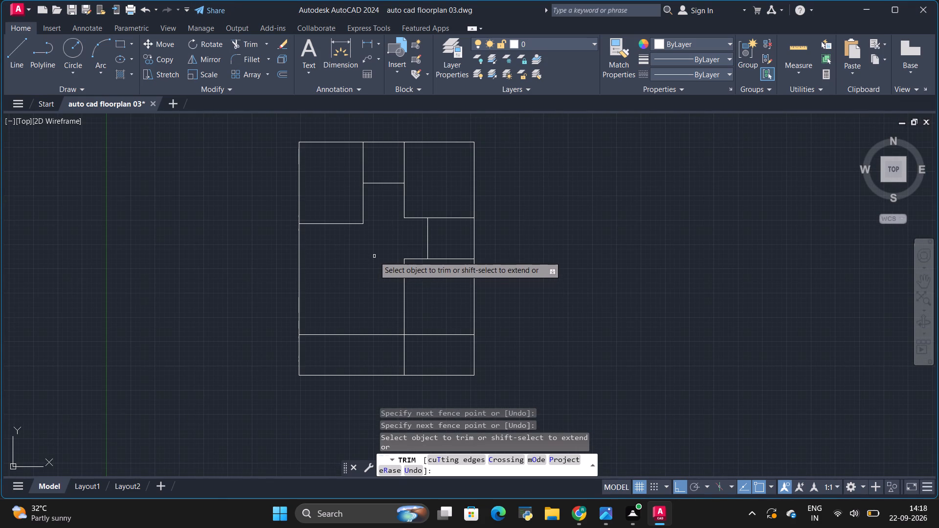
pyautogui.hotkey('alt', 'Tab')
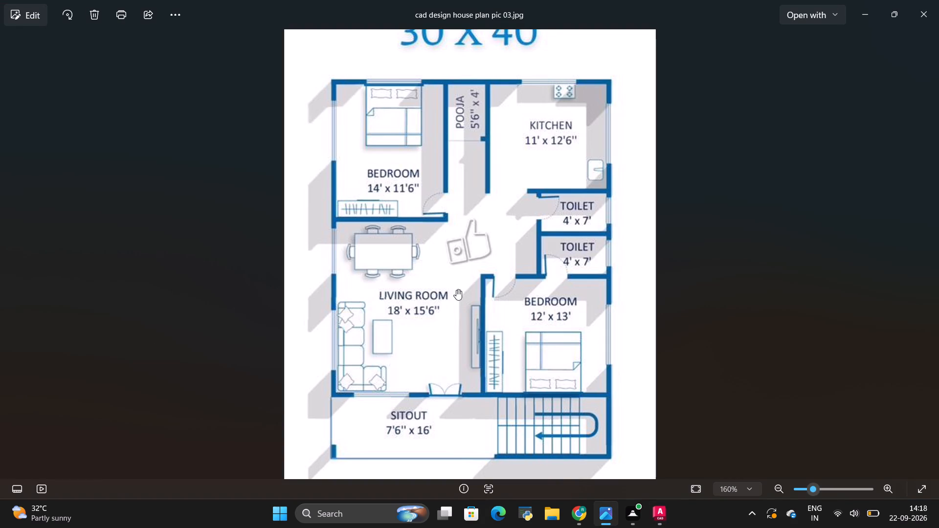
pyautogui.hotkey('alt', 'Tab')
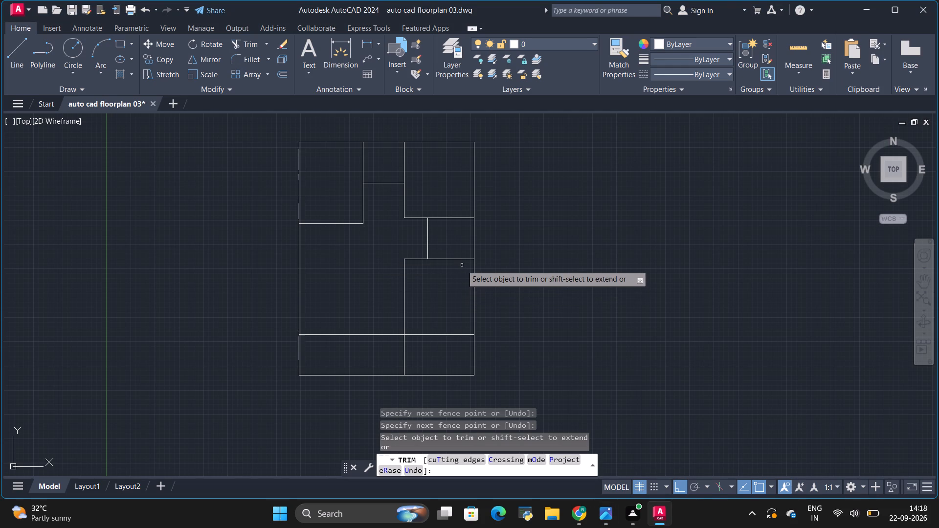
pyautogui.hotkey('alt', 'Tab')
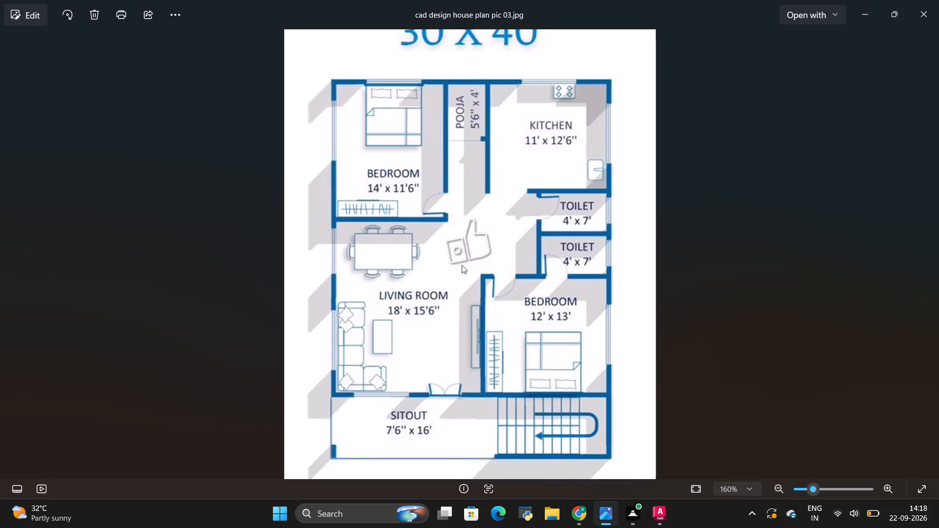
pyautogui.hotkey('alt', 'Tab')
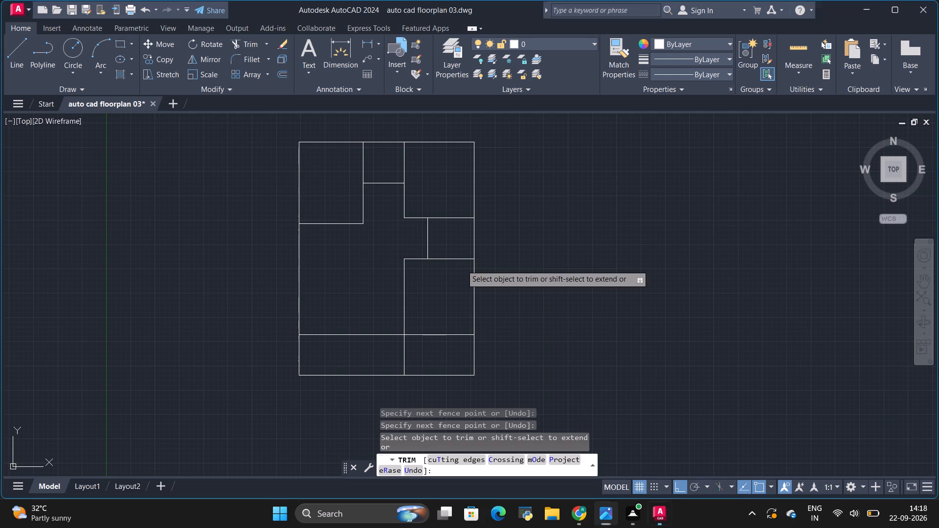
pyautogui.hotkey('alt', 'Tab')
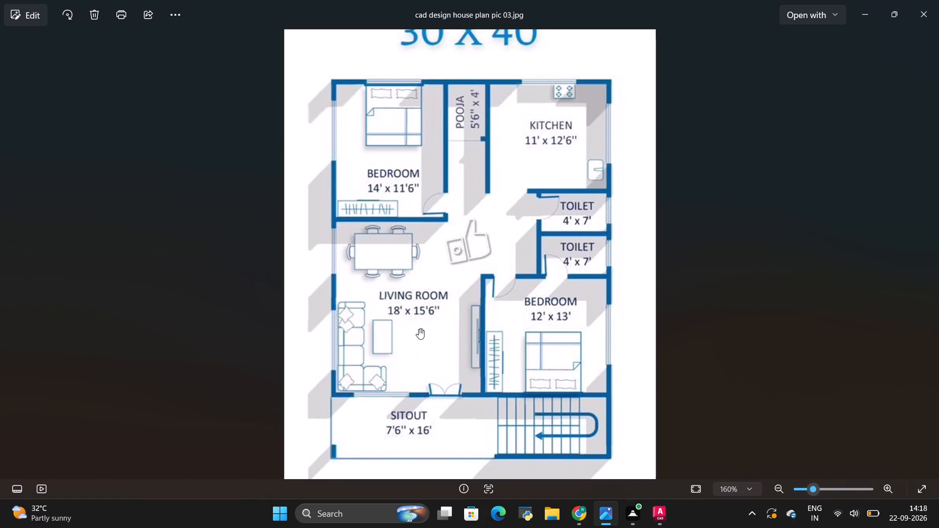
pyautogui.hotkey('alt', 'Tab')
pyautogui.hotkey('alt', 'Tab')
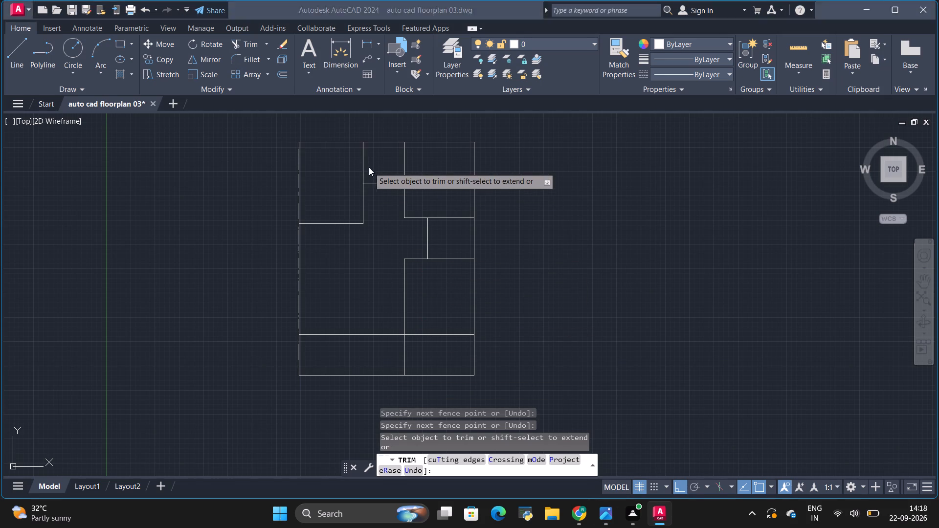
pyautogui.hotkey('alt', 'Tab')
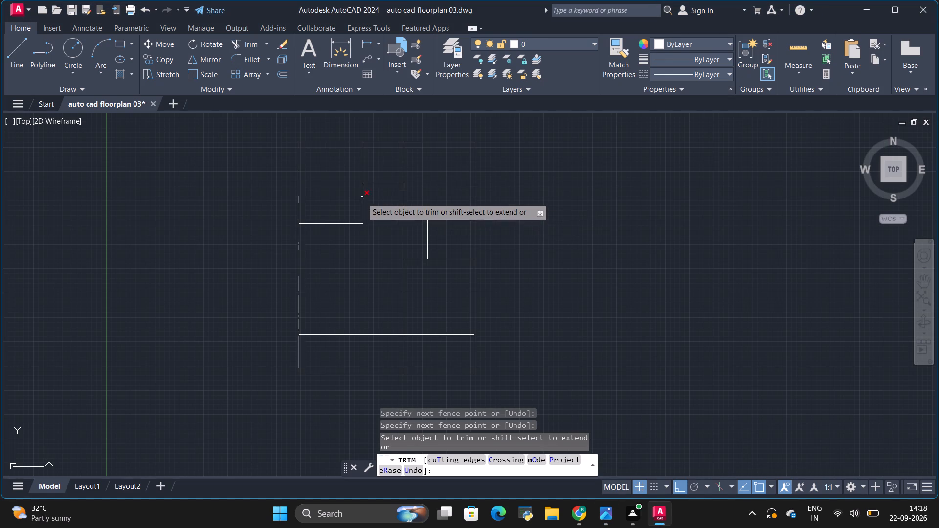
pyautogui.scroll(2, 362, 198)
pyautogui.scroll(-3, 359, 195)
pyautogui.press('space')
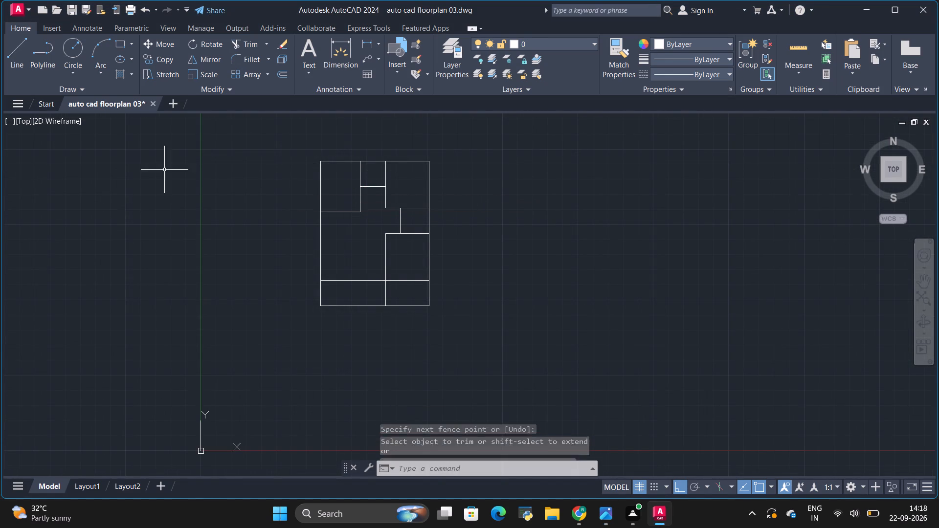
# Copy the house's top outer wall line, together with the shorter line overlapping it, 9" downward to give the wall thickness.
pyautogui.click(354, 161)
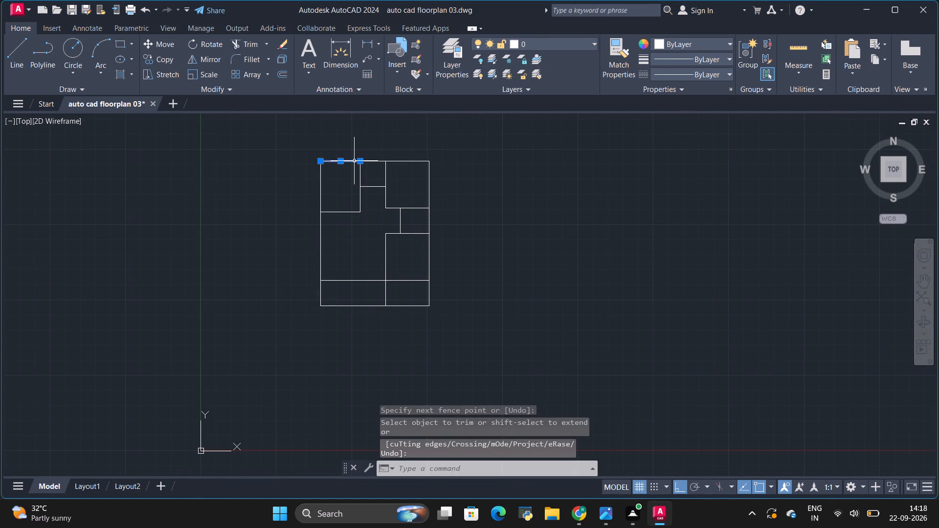
pyautogui.scroll(4, 345, 153)
pyautogui.press('Escape')
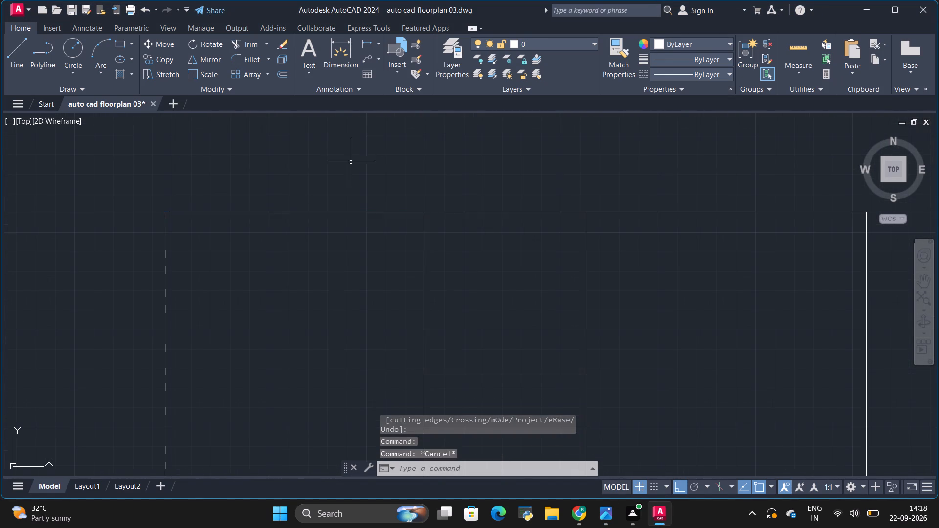
pyautogui.scroll(1, 355, 178)
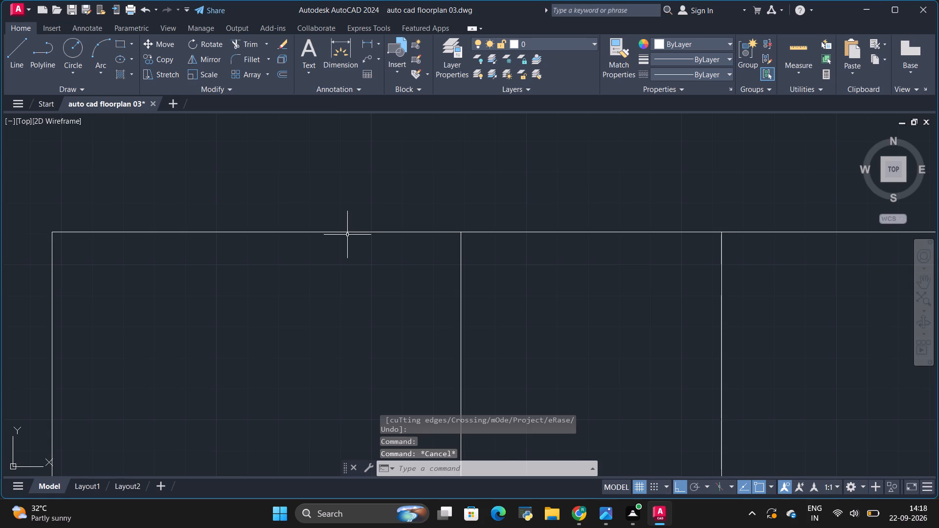
pyautogui.click(347, 235)
pyautogui.click(345, 232)
pyautogui.scroll(-2, 289, 224)
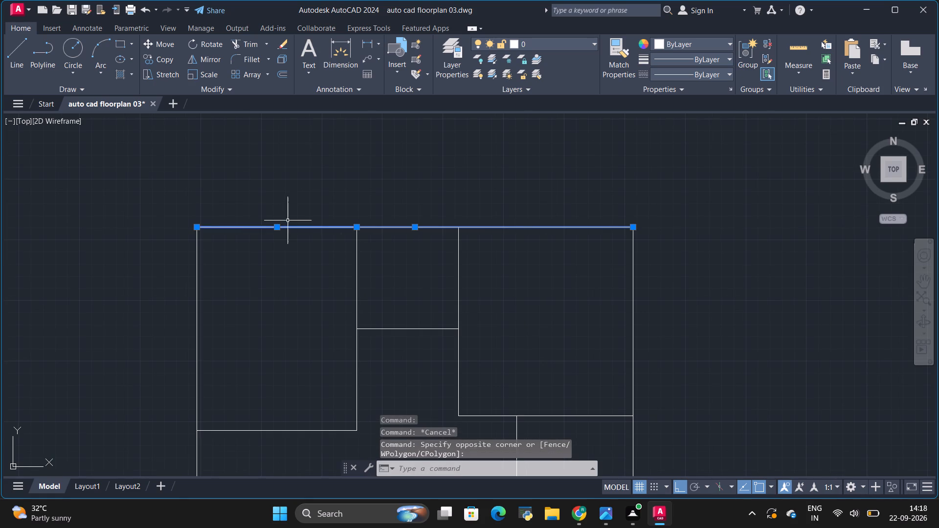
pyautogui.scroll(1, 351, 217)
pyautogui.scroll(-3, 351, 217)
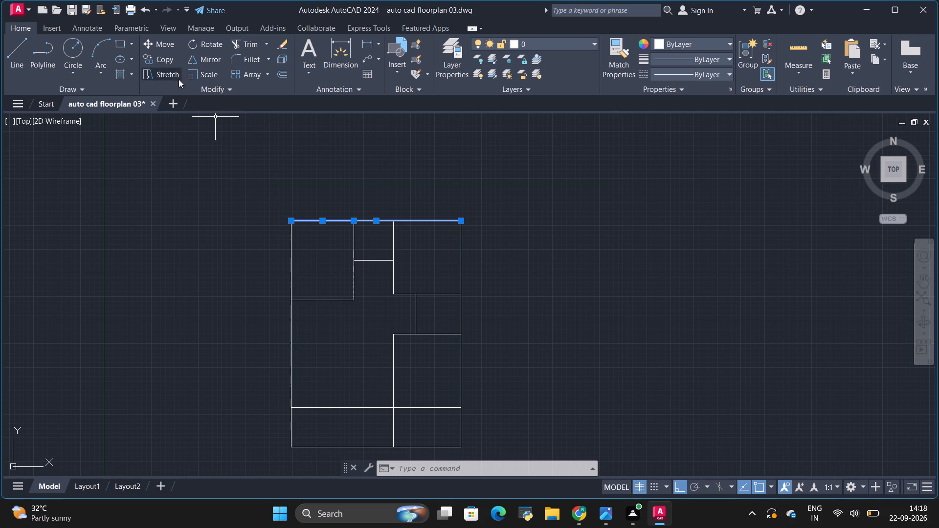
pyautogui.click(171, 57)
pyautogui.scroll(2, 402, 227)
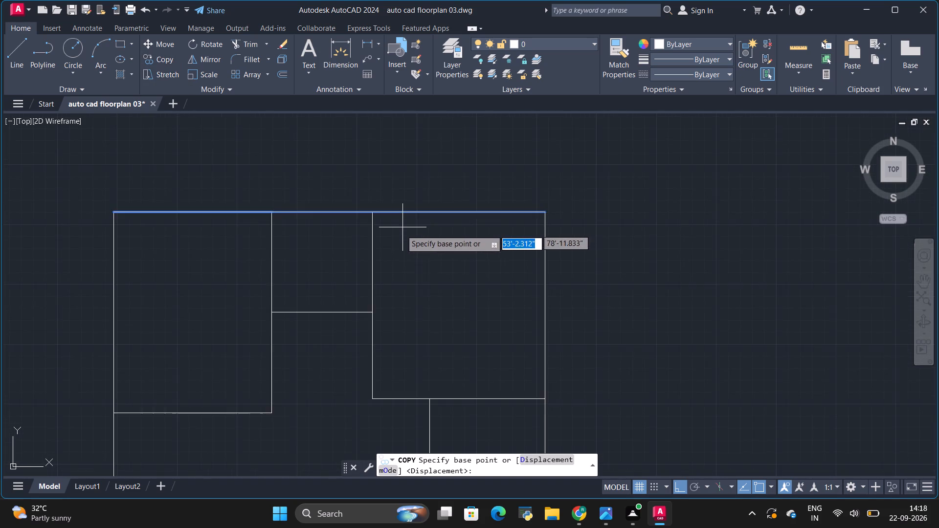
pyautogui.scroll(2, 400, 227)
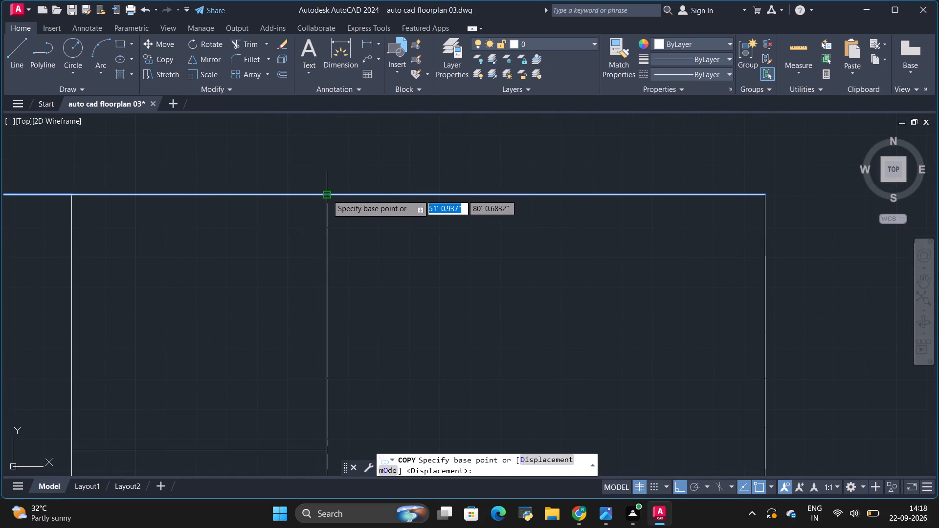
pyautogui.click(327, 195)
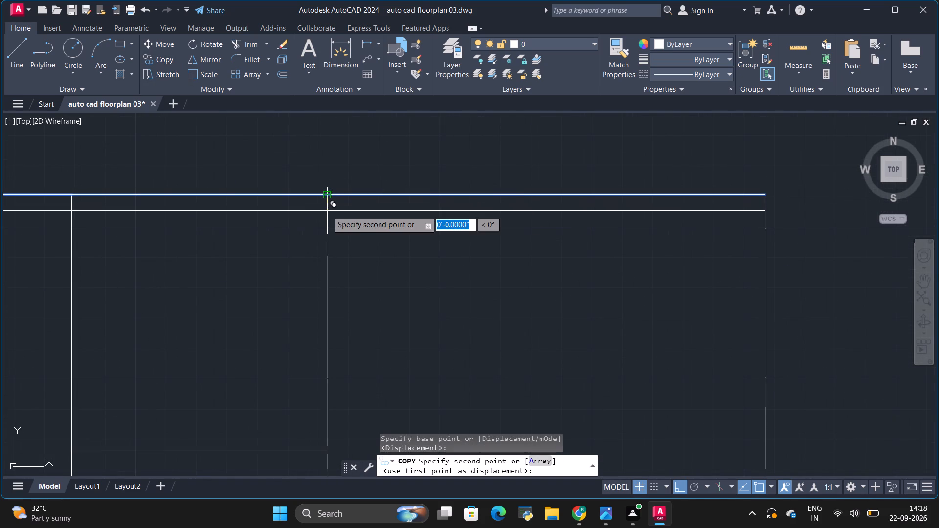
pyautogui.press('BackSpace')
pyautogui.press('BackSpace')
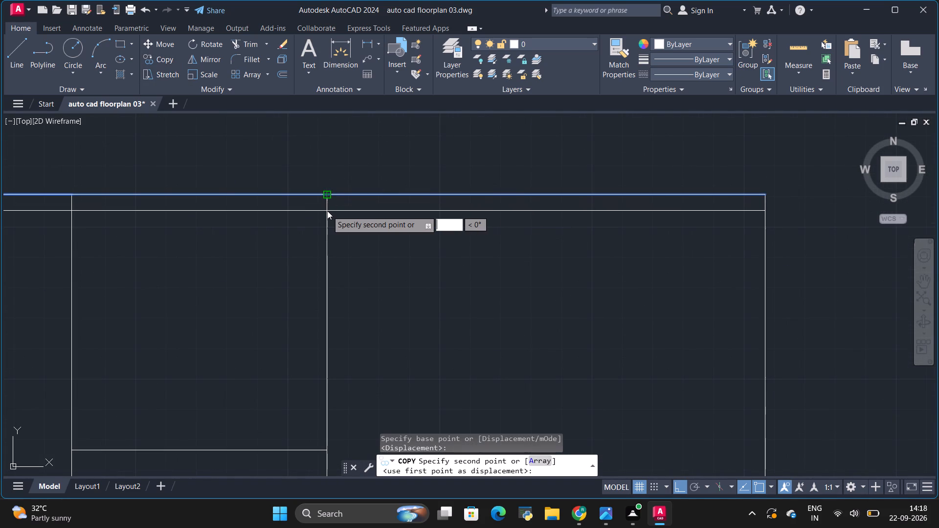
pyautogui.press('9')
pyautogui.hotkey('shift', '"')
pyautogui.press('Return')
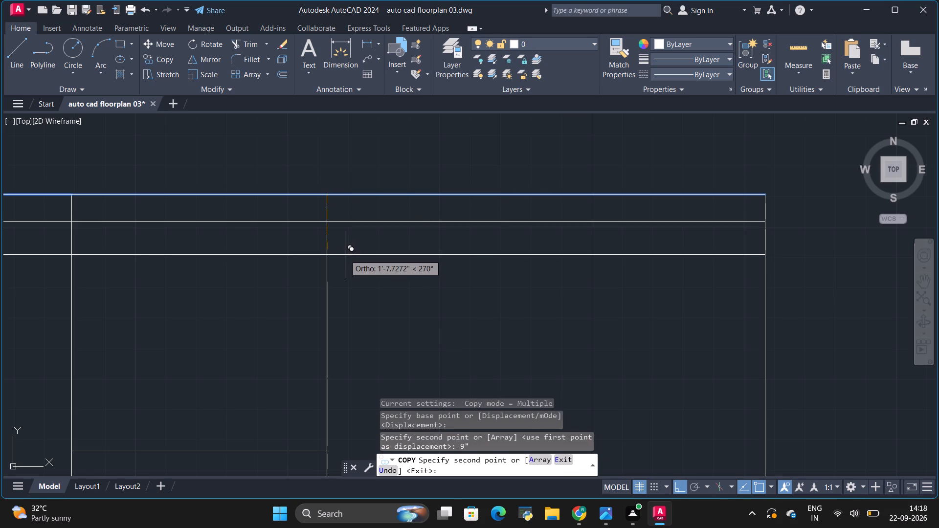
pyautogui.press('Escape')
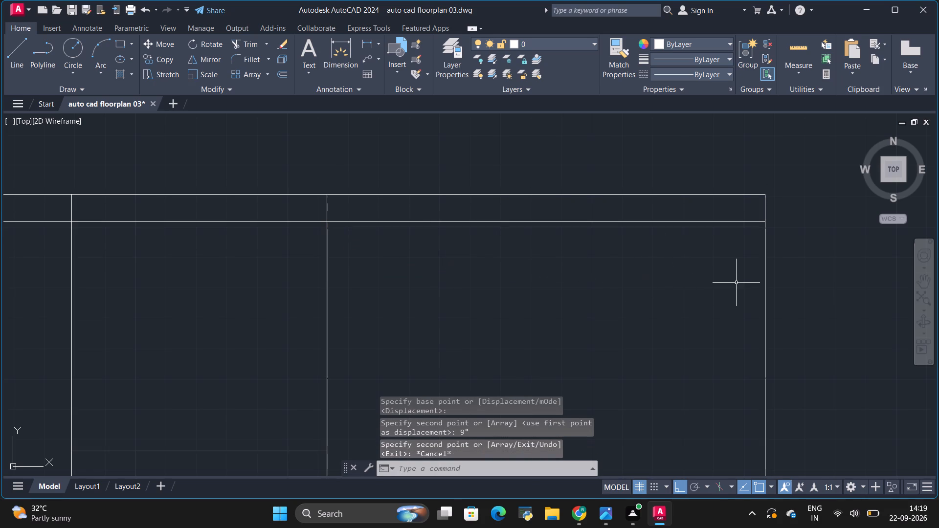
# Copy the house's right outer wall line 9" inward to form the wall's inner face.
pyautogui.click(762, 270)
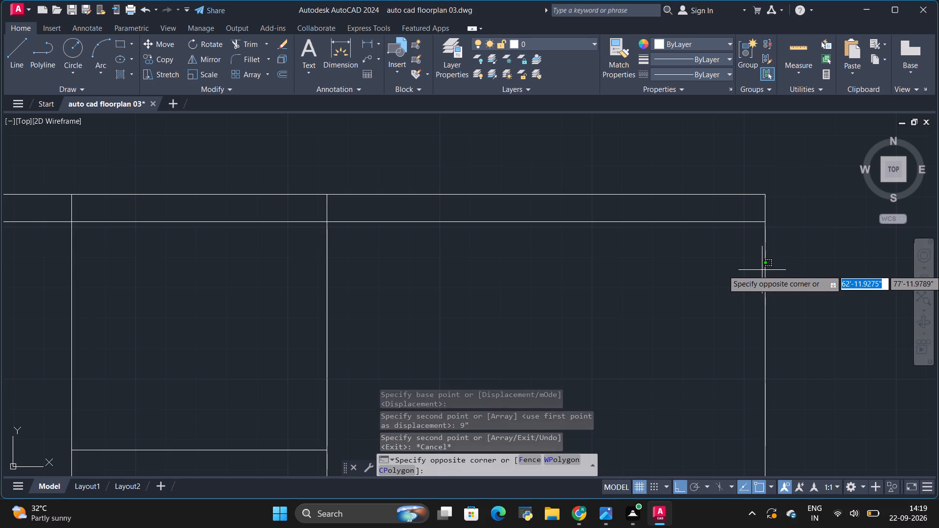
pyautogui.click(763, 270)
pyautogui.click(765, 270)
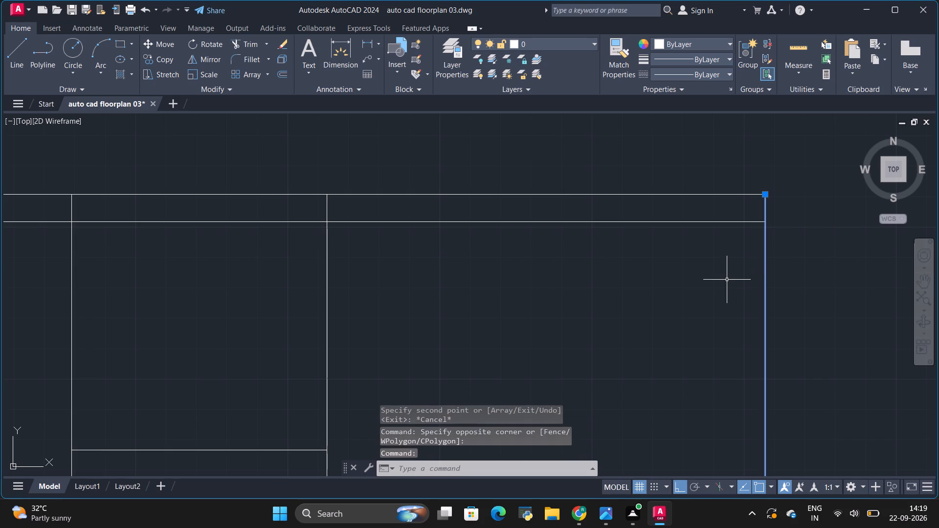
pyautogui.click(154, 59)
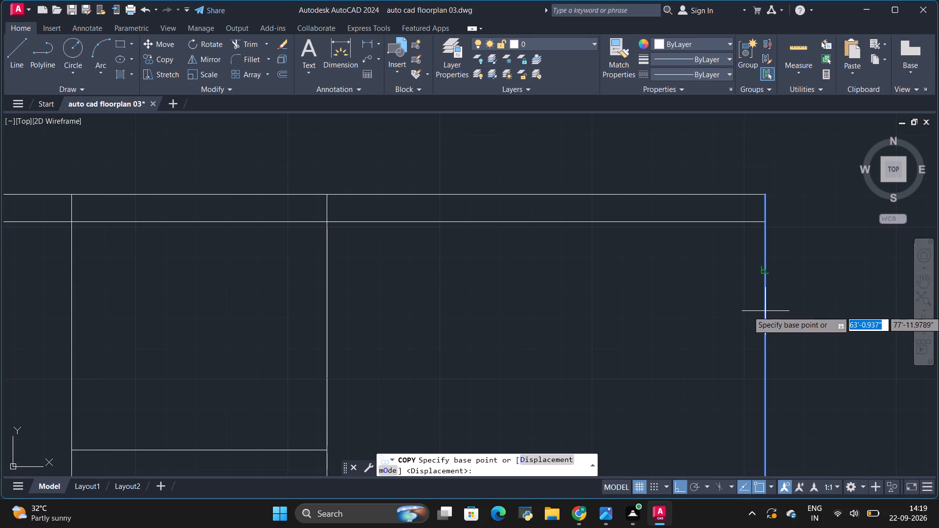
pyautogui.click(765, 270)
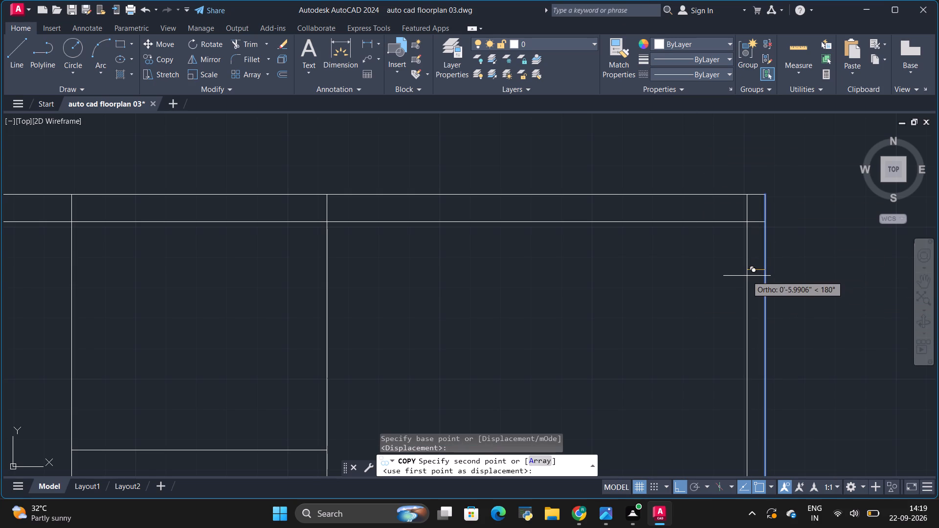
pyautogui.press('BackSpace')
pyautogui.press('BackSpace')
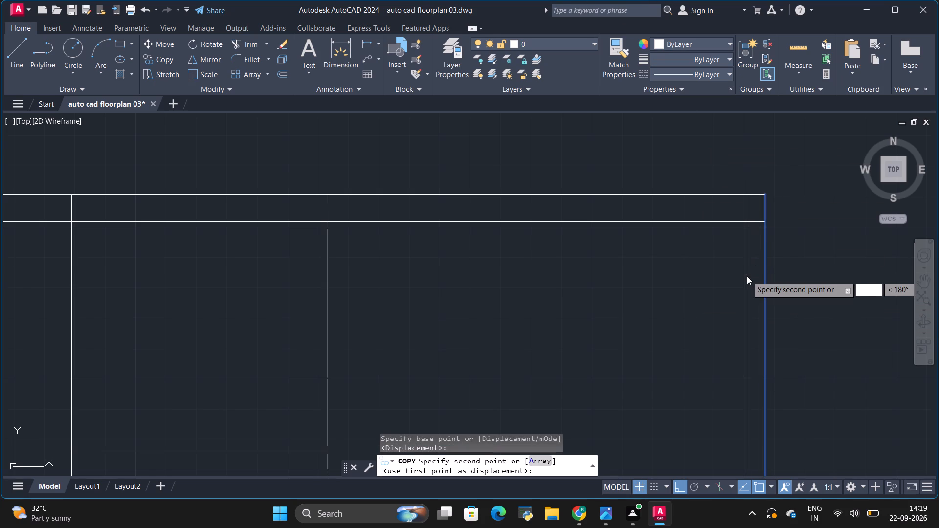
pyautogui.press('9')
pyautogui.hotkey('shift', '"')
pyautogui.press('Return')
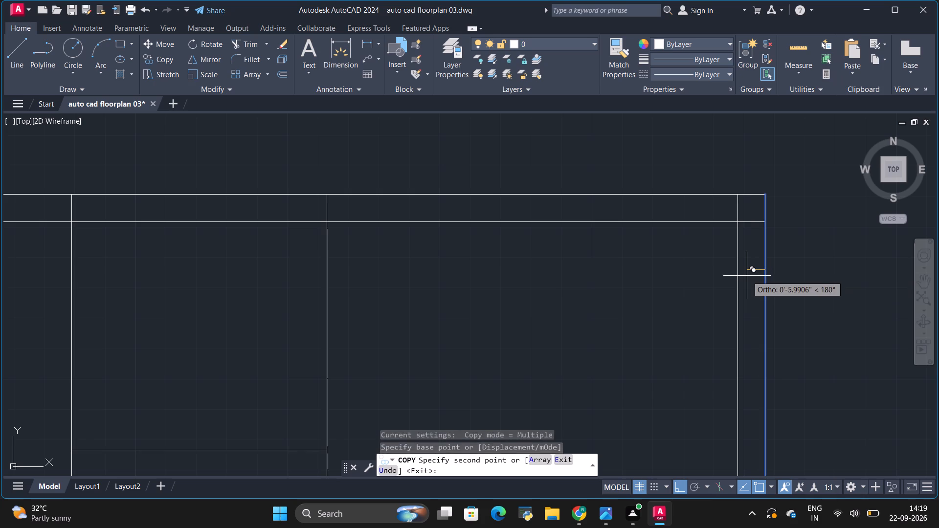
pyautogui.scroll(-2, 826, 224)
pyautogui.scroll(-1, 626, 251)
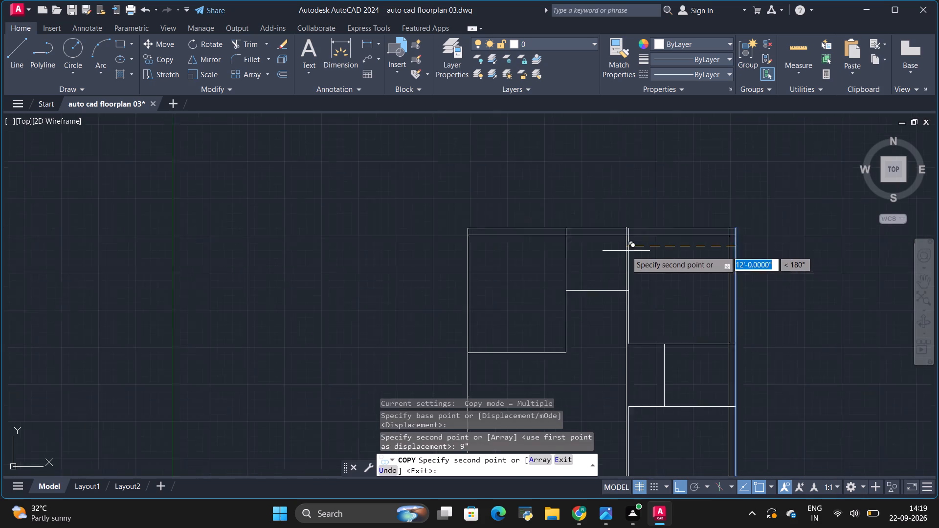
pyautogui.scroll(-1, 626, 250)
pyautogui.press('Escape')
# Copy the house's left outer wall line 9" inward to form the wall's inner face.
pyautogui.scroll(-2, 627, 245)
pyautogui.scroll(4, 614, 314)
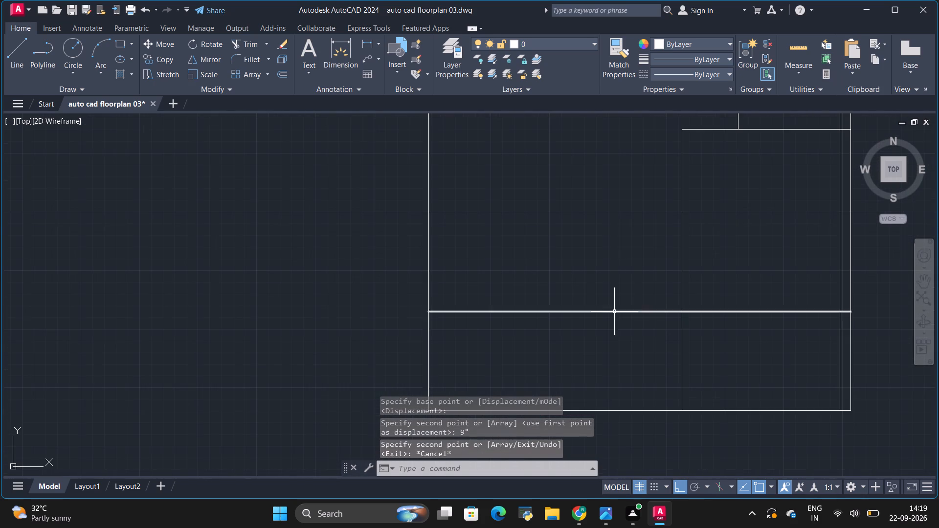
pyautogui.scroll(-2, 614, 279)
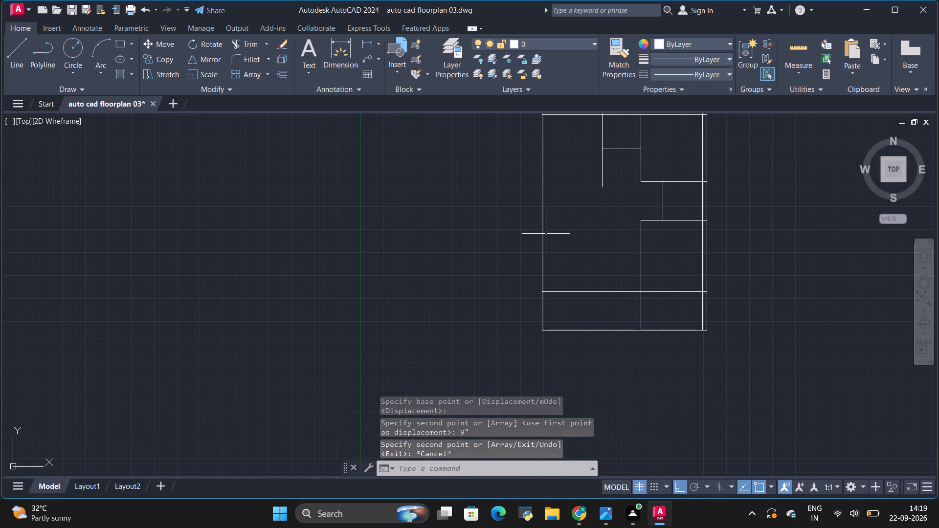
pyautogui.click(541, 239)
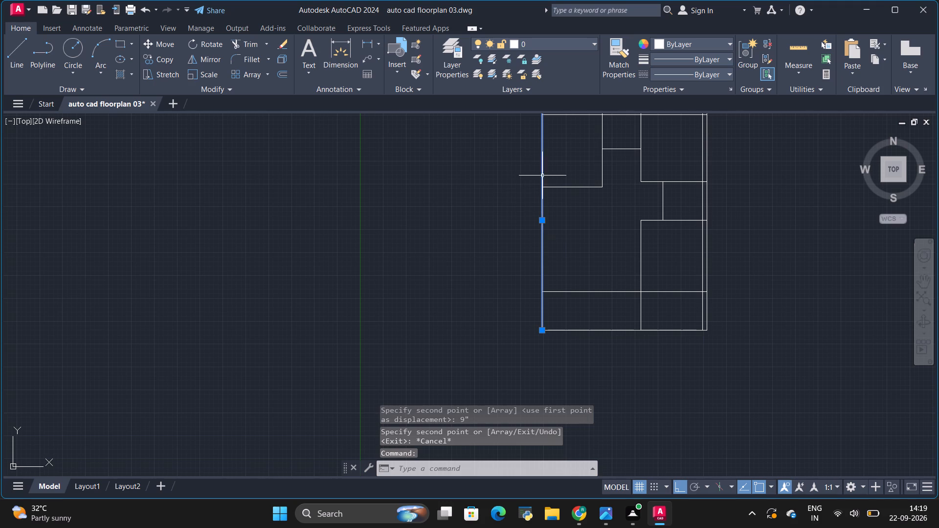
pyautogui.click(168, 62)
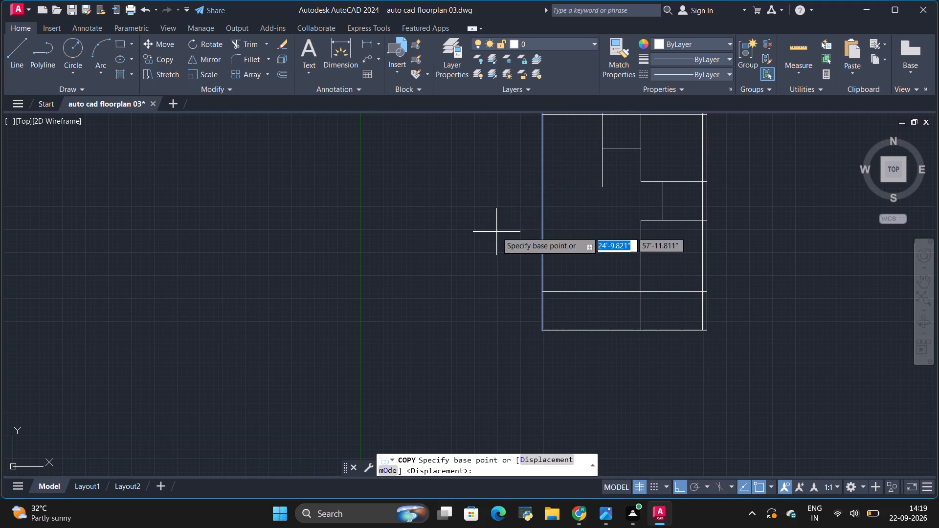
pyautogui.click(542, 221)
pyautogui.press('BackSpace')
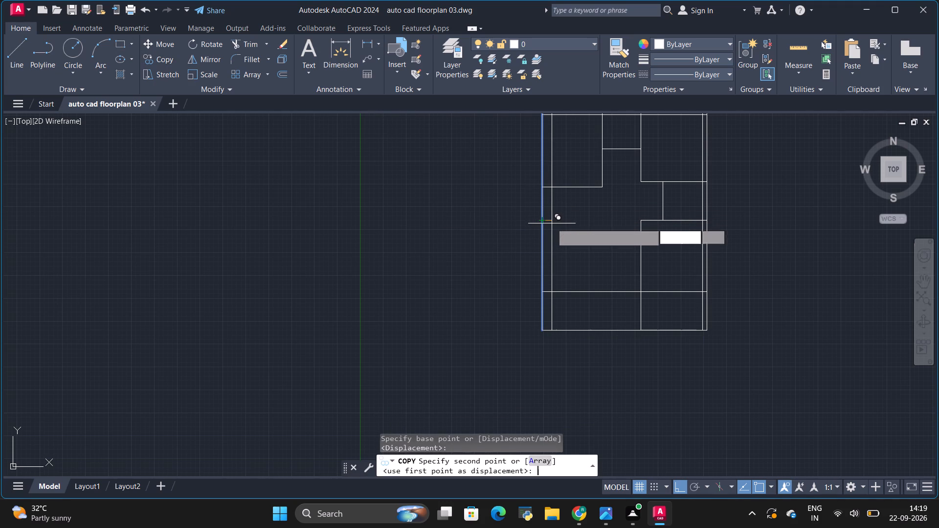
pyautogui.press('BackSpace')
pyautogui.press('9')
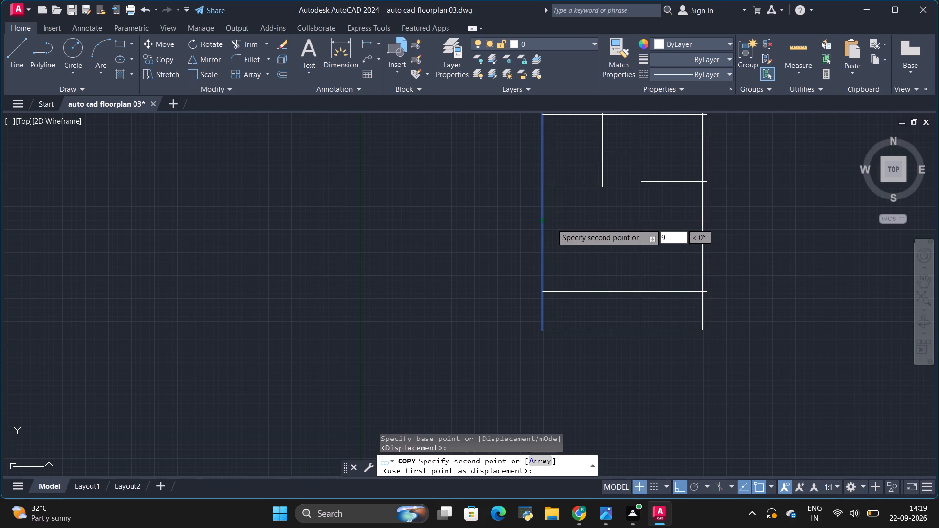
pyautogui.hotkey('shift', '"')
pyautogui.press('Return')
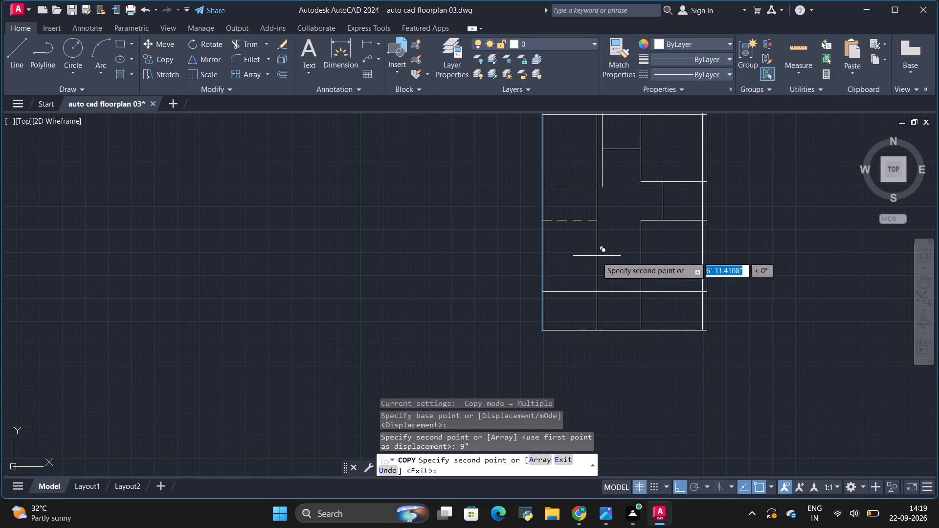
pyautogui.press('space')
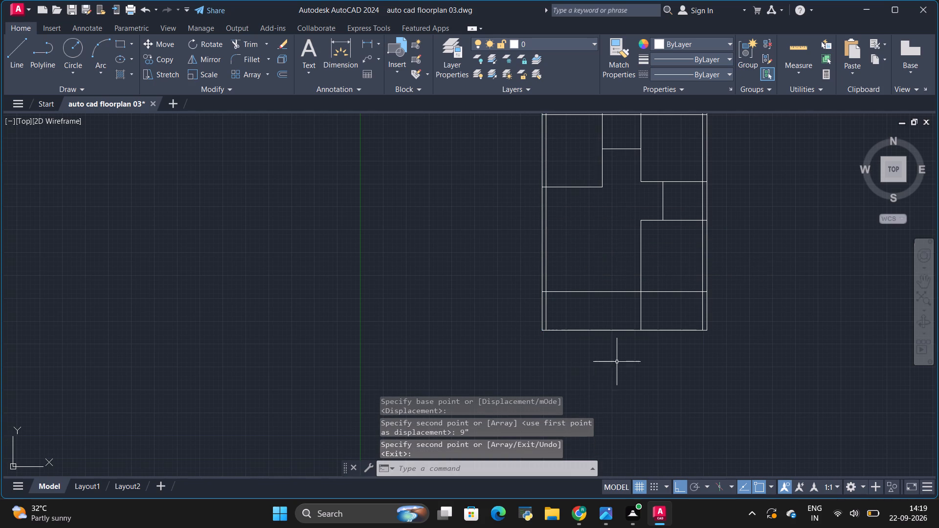
# Copy the house's bottom outer wall line 9" upward to form the wall's inner face.
pyautogui.scroll(2, 621, 343)
pyautogui.click(629, 311)
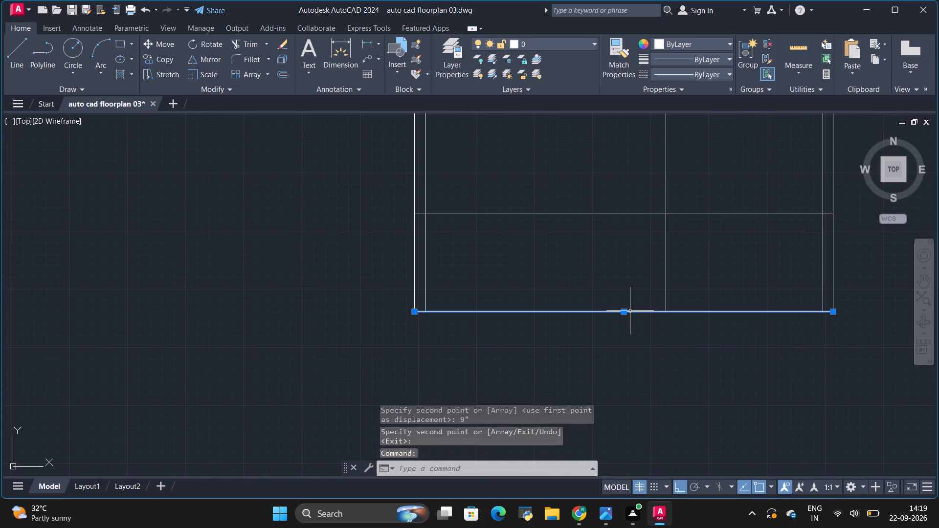
pyautogui.click(156, 61)
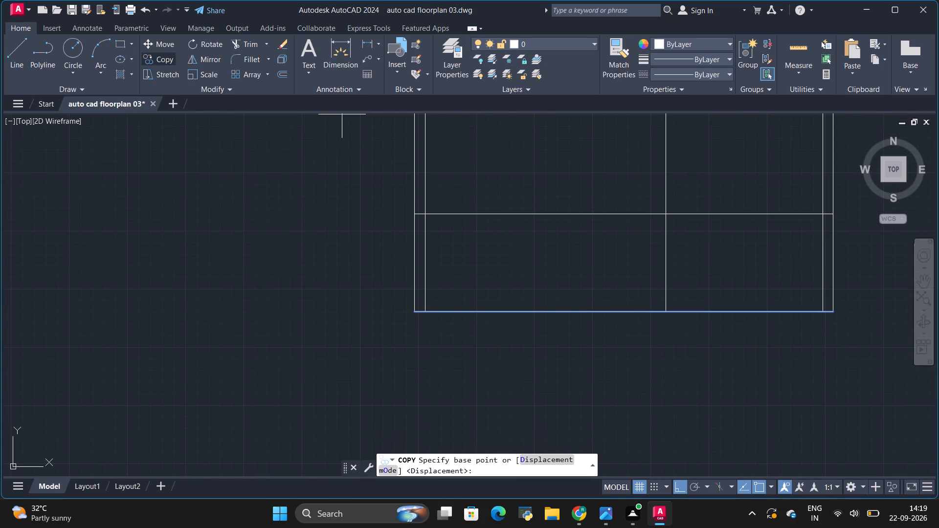
pyautogui.click(625, 309)
pyautogui.press('BackSpace')
pyautogui.press('BackSpace')
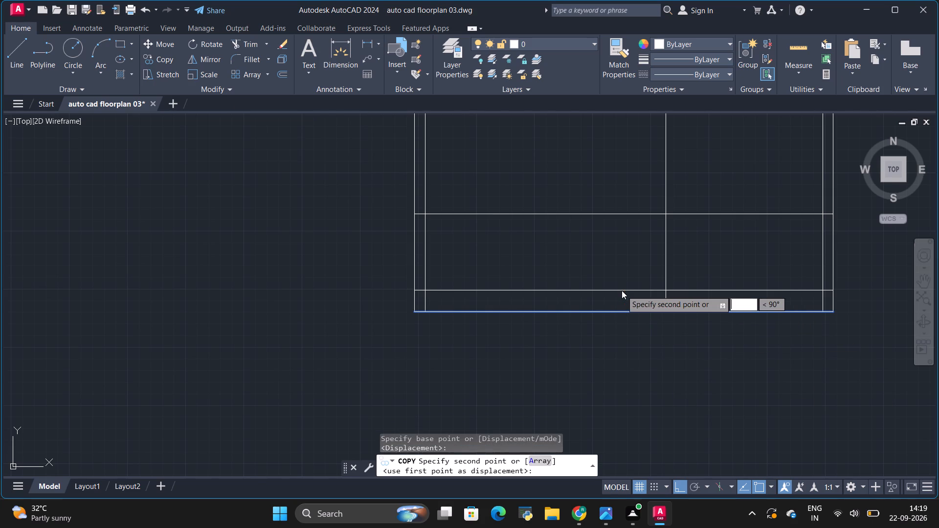
pyautogui.press('9')
pyautogui.hotkey('shift', '"')
pyautogui.press('Return')
pyautogui.scroll(-1, 618, 284)
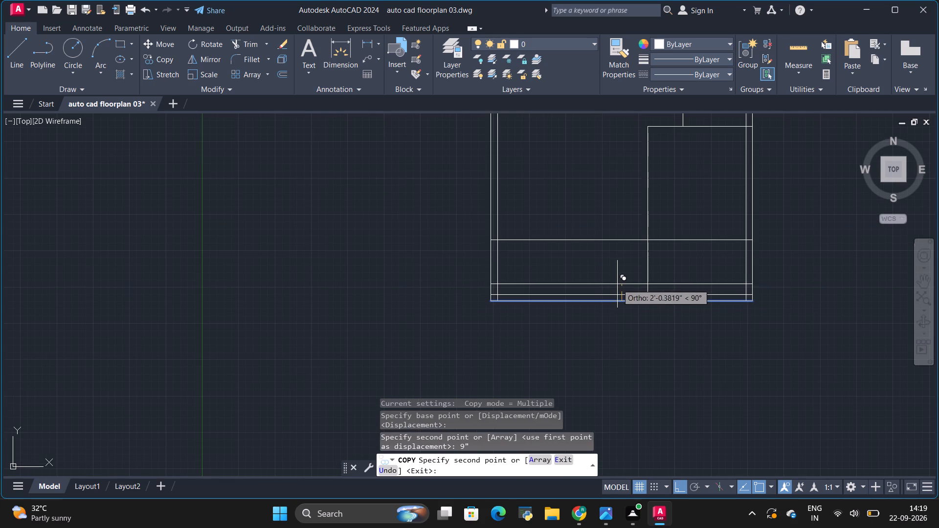
pyautogui.press('space')
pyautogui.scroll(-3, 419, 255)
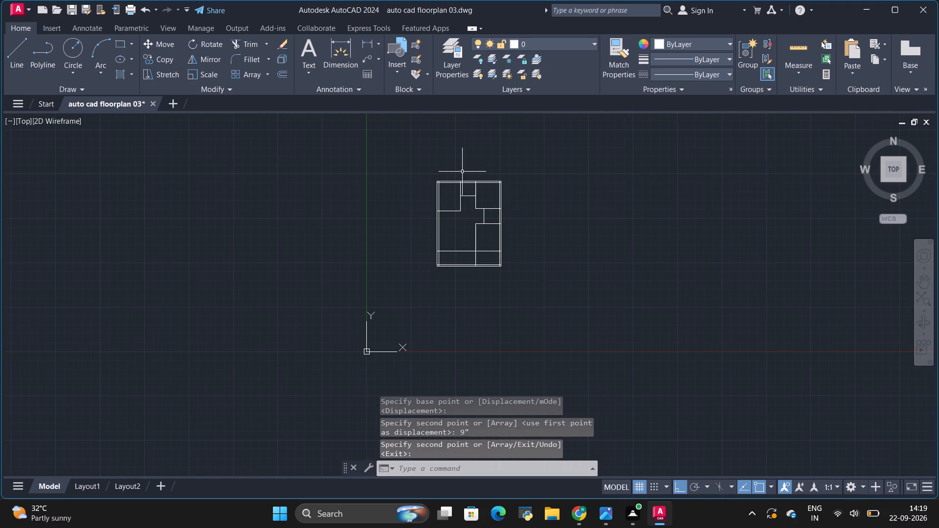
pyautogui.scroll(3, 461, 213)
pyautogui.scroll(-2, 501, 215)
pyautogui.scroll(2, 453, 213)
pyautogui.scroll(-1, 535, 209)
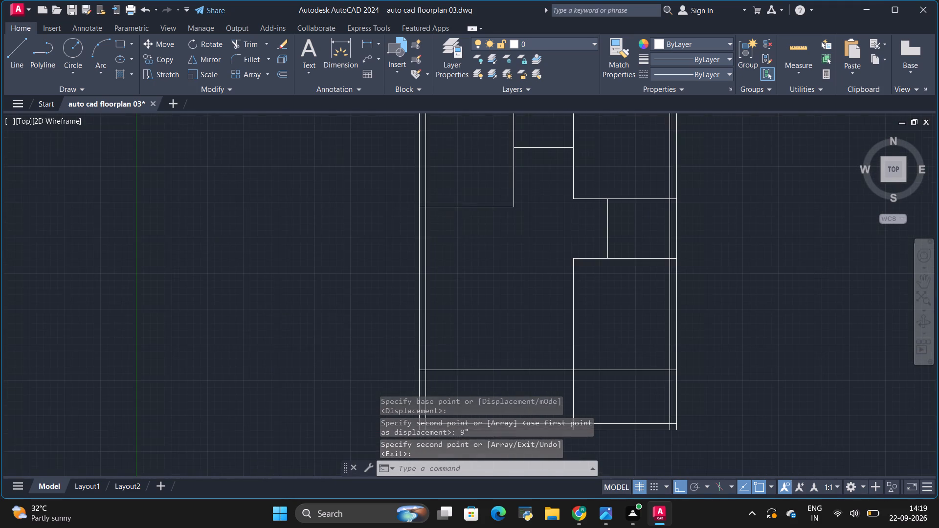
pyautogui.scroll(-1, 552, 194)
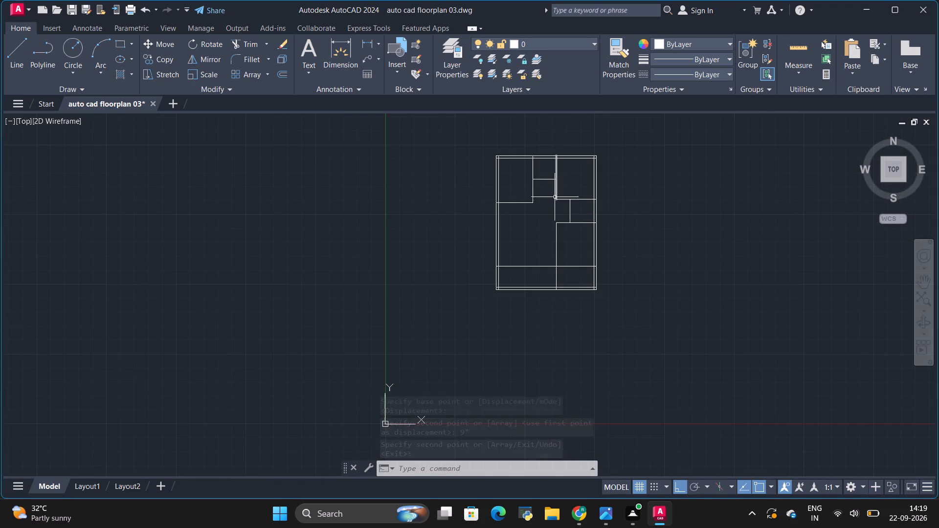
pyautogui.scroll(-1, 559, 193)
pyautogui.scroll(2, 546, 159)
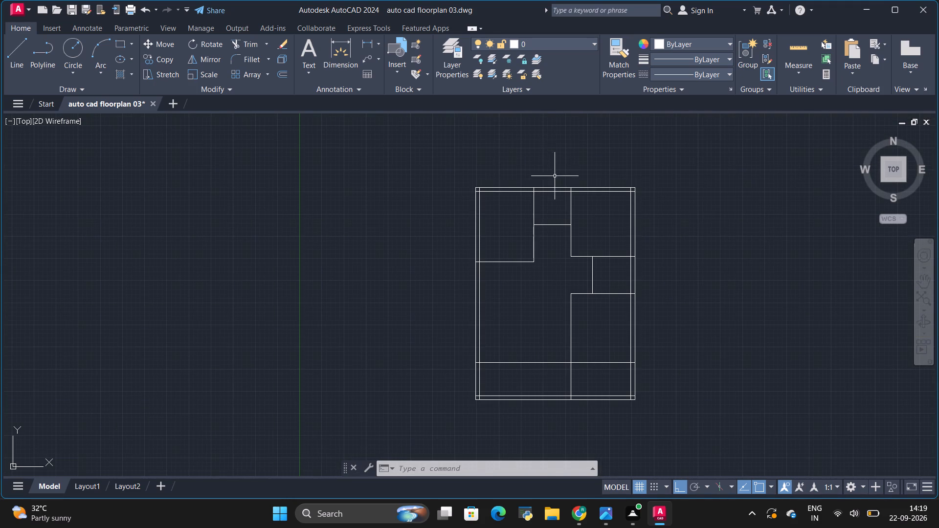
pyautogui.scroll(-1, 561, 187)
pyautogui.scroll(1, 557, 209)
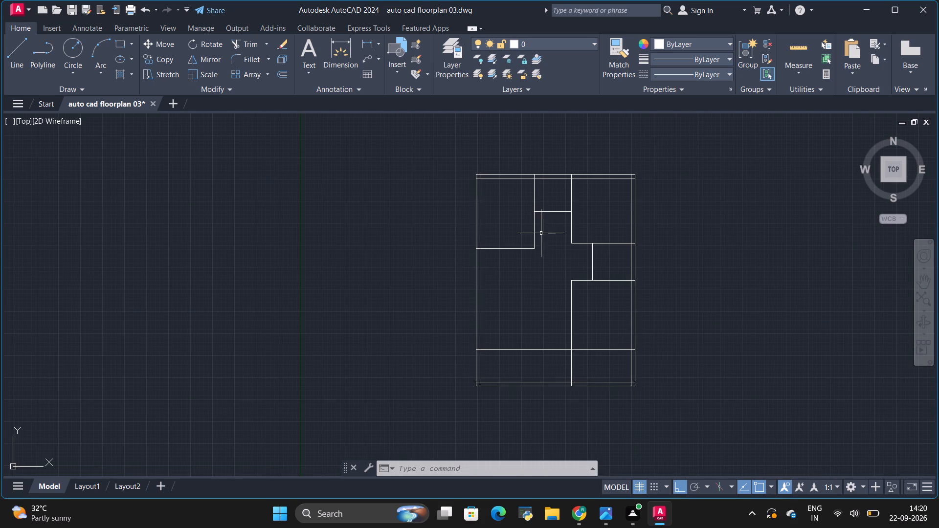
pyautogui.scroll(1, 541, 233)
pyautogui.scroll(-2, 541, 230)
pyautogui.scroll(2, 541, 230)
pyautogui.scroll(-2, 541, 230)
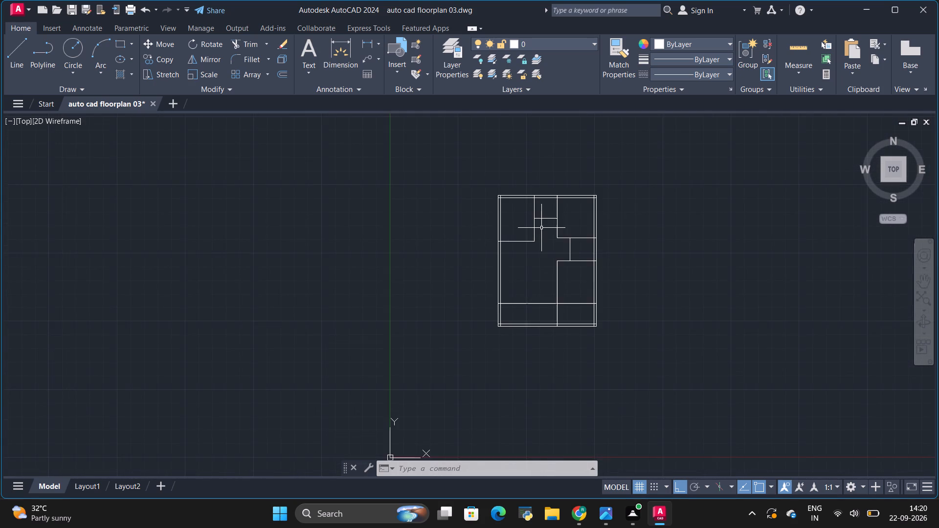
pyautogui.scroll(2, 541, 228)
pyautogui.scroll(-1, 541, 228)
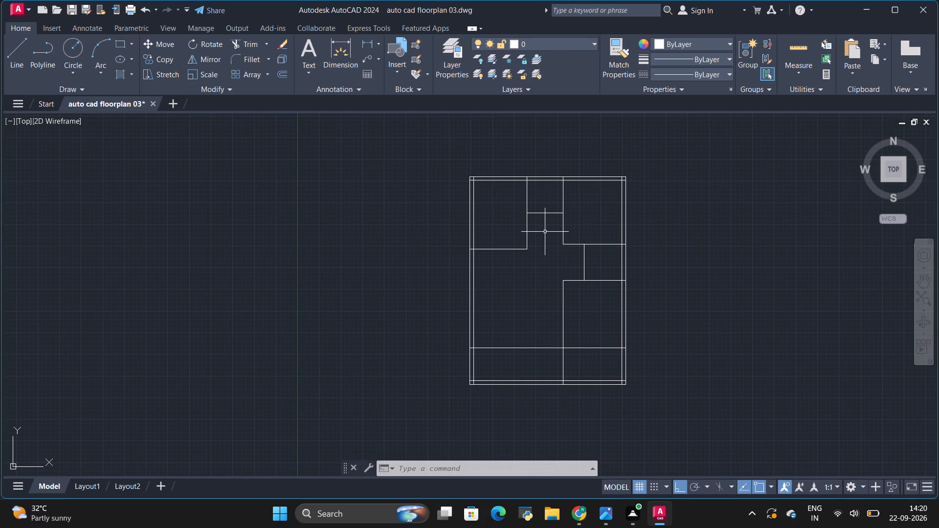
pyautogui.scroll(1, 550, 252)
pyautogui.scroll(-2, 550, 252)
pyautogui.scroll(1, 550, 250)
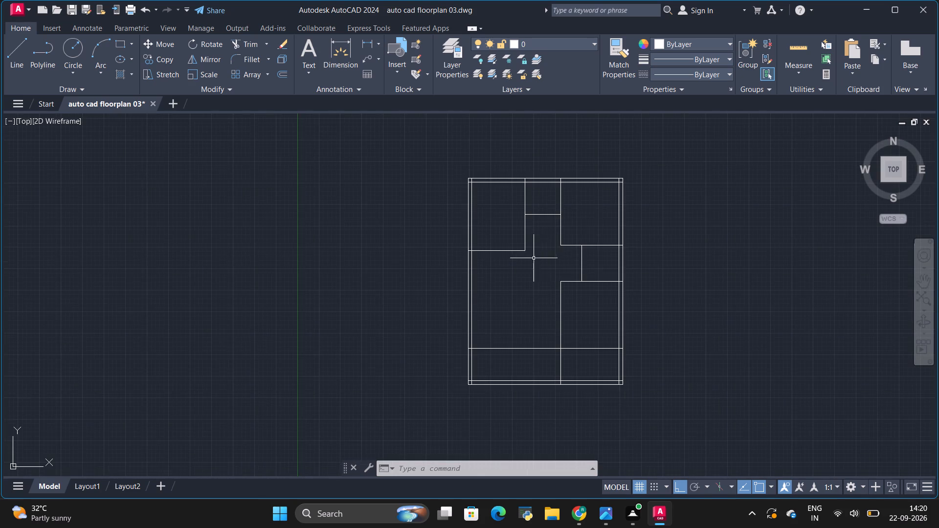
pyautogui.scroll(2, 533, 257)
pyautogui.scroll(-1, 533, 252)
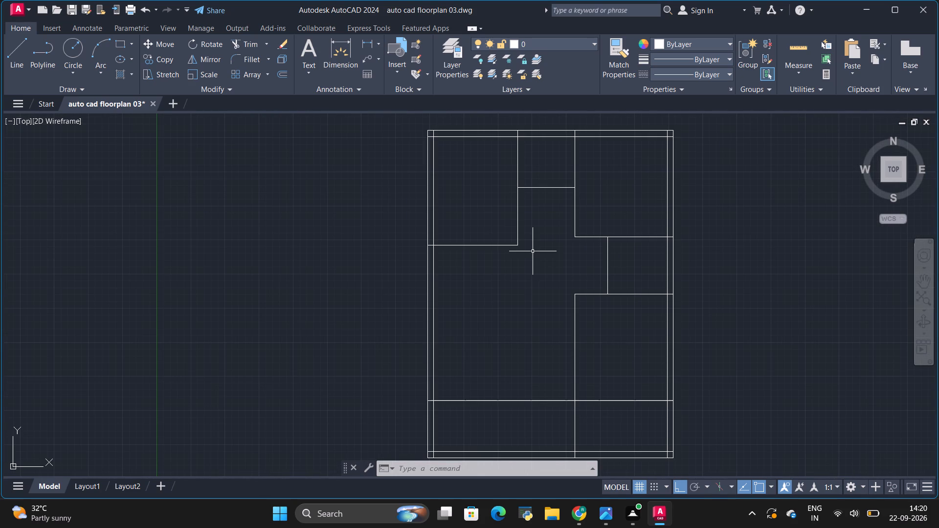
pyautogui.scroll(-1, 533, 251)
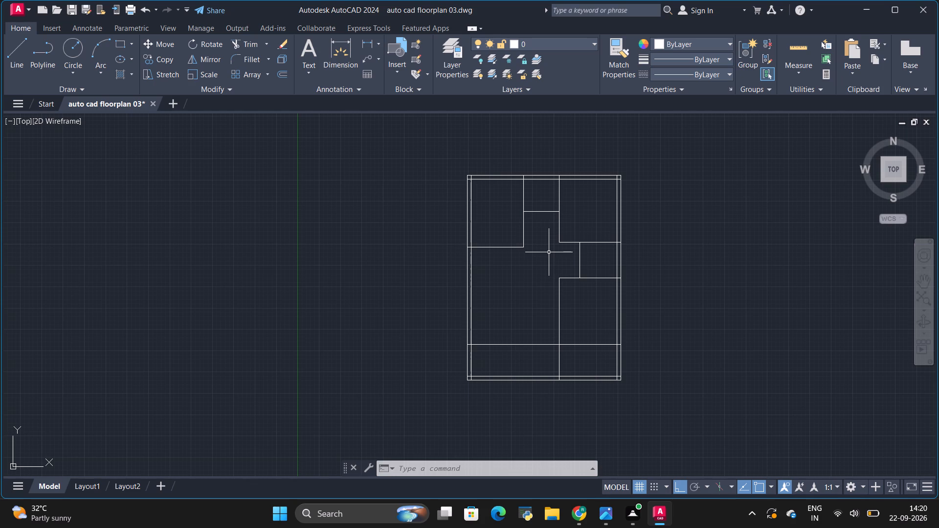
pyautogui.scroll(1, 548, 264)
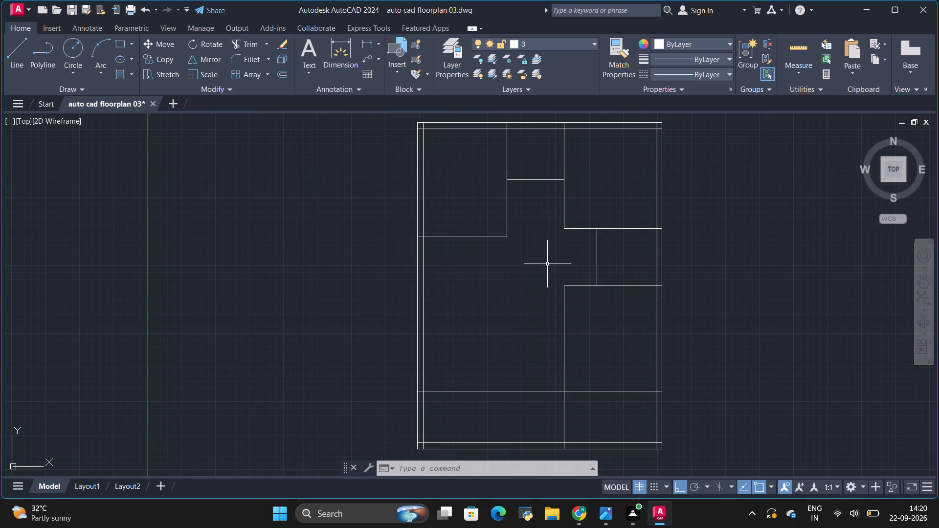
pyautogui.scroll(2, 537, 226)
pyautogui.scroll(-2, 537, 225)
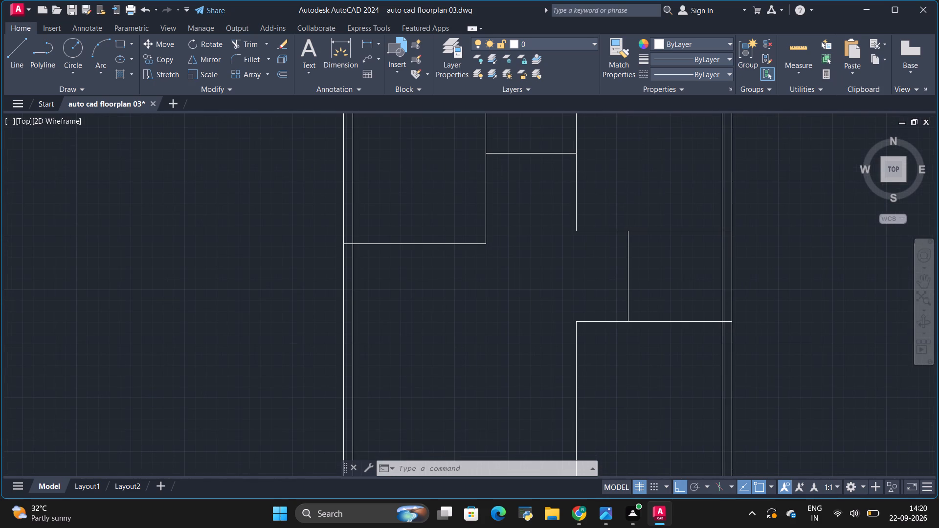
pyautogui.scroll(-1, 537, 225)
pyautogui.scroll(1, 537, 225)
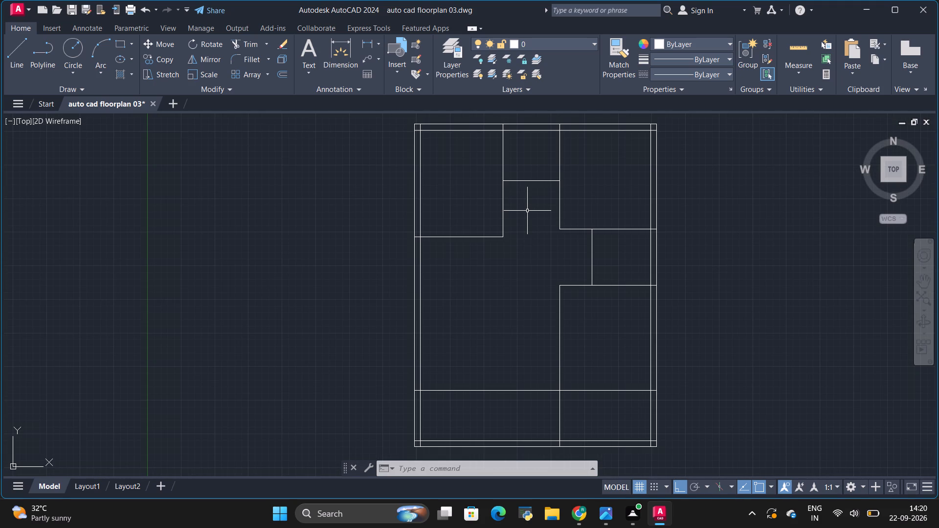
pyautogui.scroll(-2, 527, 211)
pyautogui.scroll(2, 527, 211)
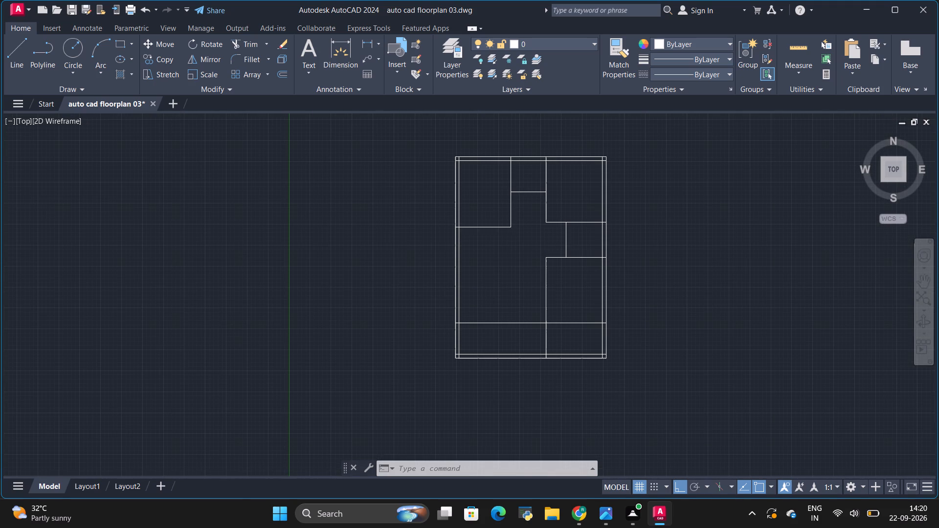
# Compare the inner wall layout in the 30 x 40 reference image in Photos with the floor plan drawn in AutoCAD.
pyautogui.hotkey('alt', 'Tab')
pyautogui.hotkey('alt', 'Tab')
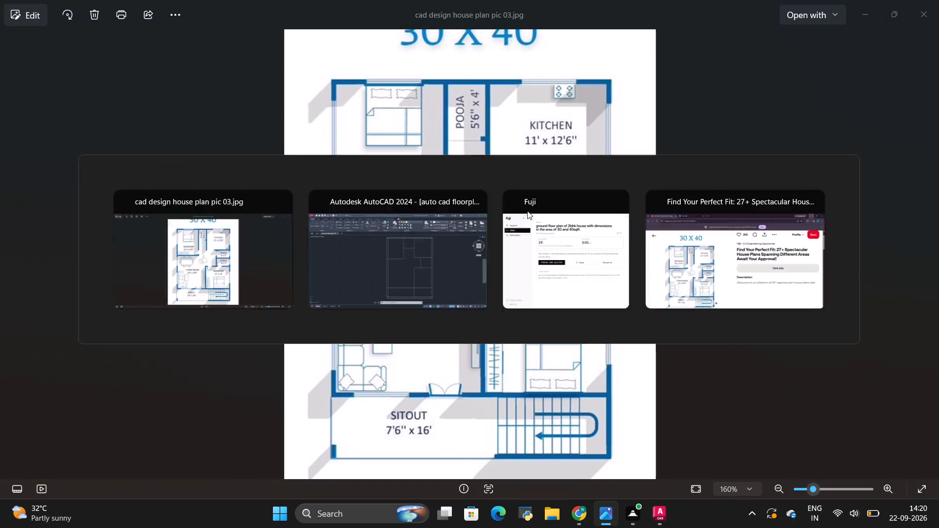
pyautogui.hotkey('alt', 'Tab')
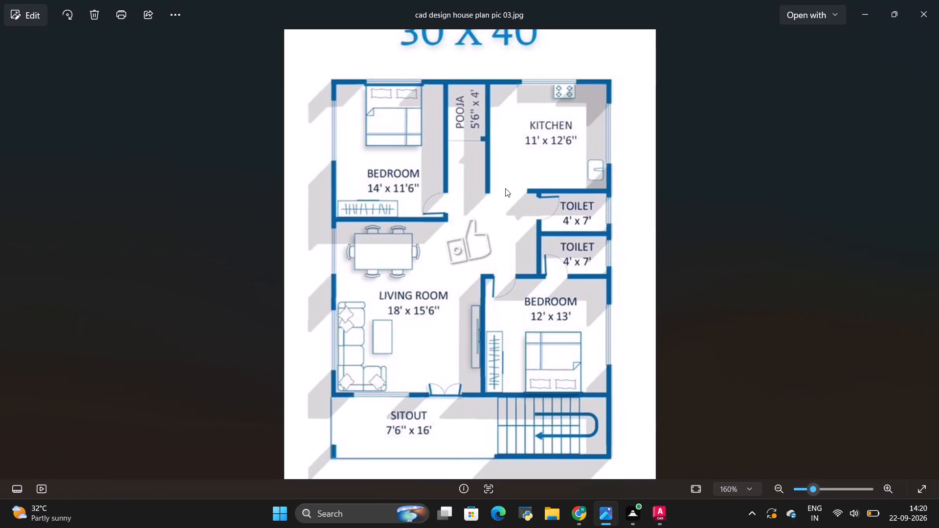
pyautogui.hotkey('alt', 'Tab')
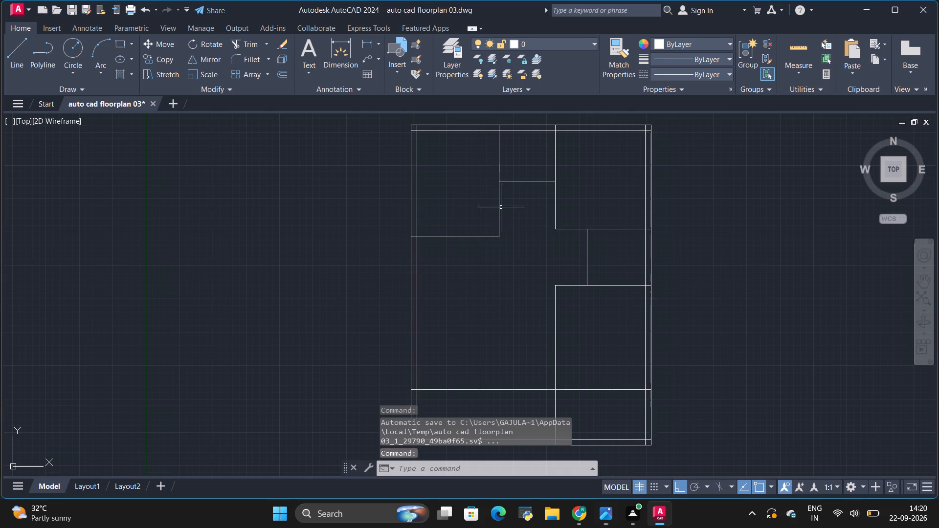
pyautogui.hotkey('alt', 'Tab')
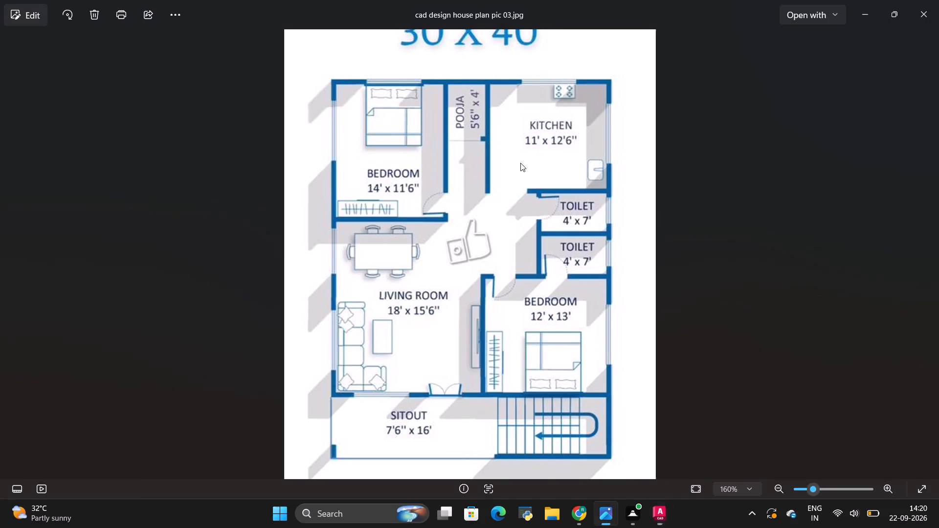
pyautogui.hotkey('alt', 'Tab')
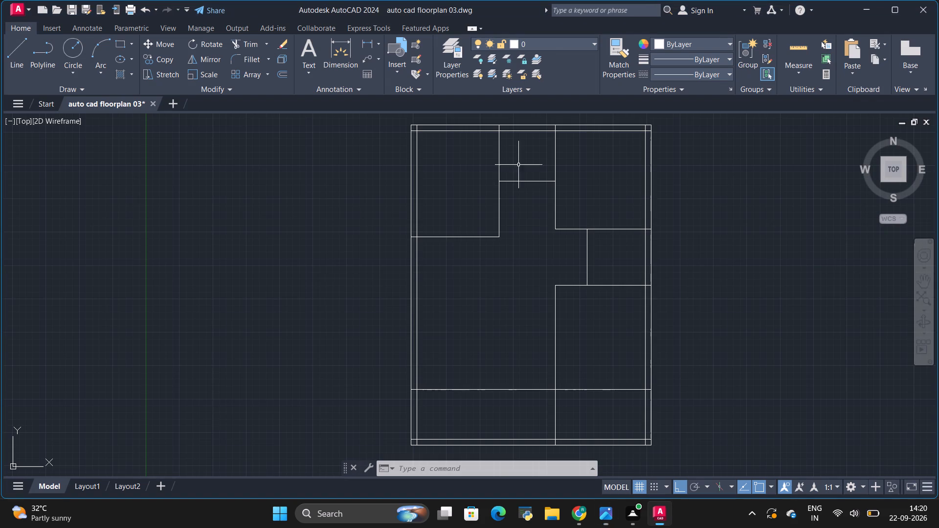
pyautogui.scroll(1, 517, 154)
pyautogui.scroll(-2, 519, 155)
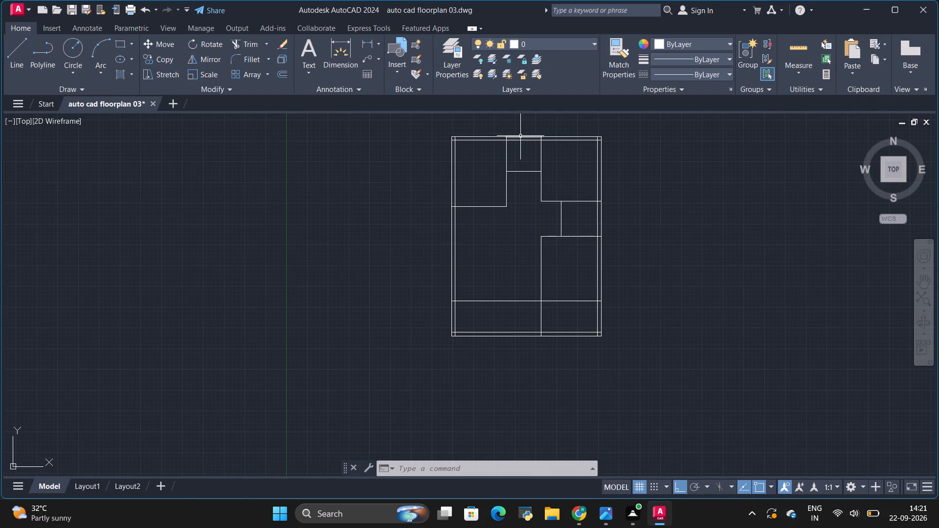
pyautogui.scroll(4, 520, 131)
pyautogui.hotkey('alt', 'Tab')
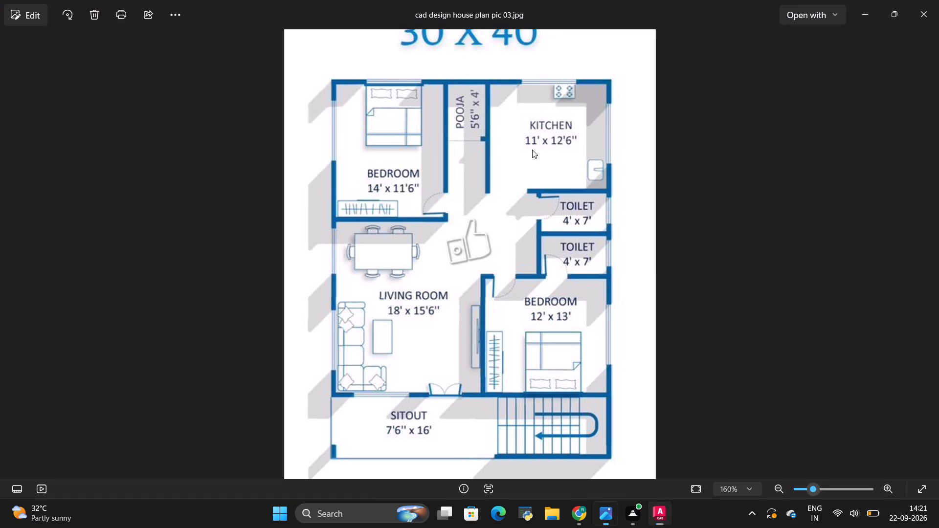
pyautogui.hotkey('alt', 'Tab')
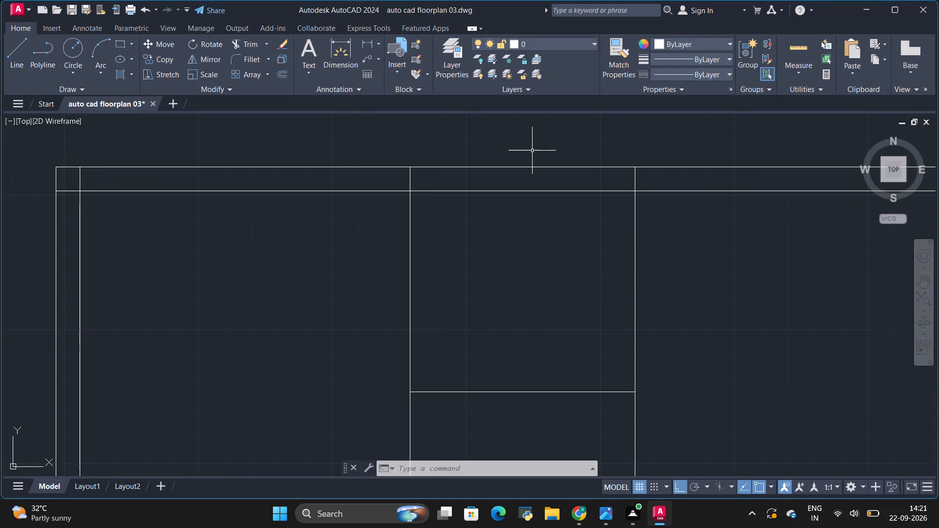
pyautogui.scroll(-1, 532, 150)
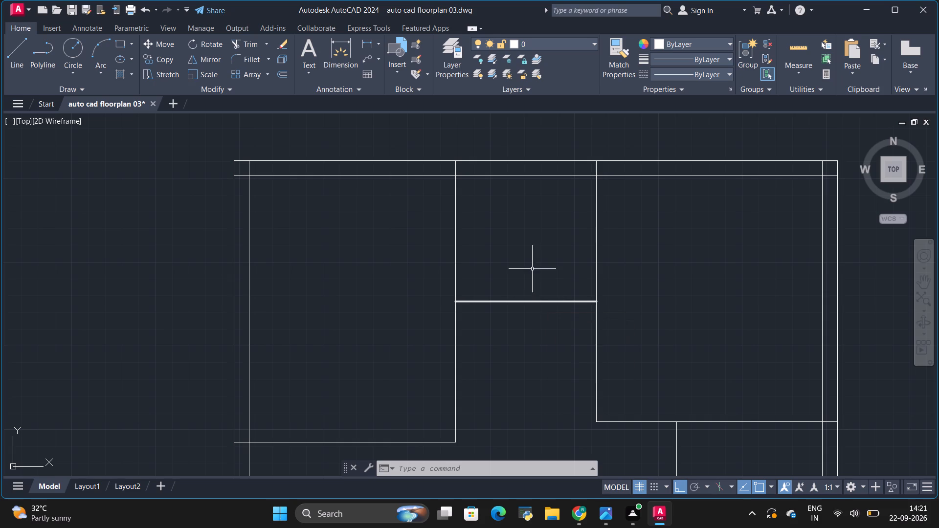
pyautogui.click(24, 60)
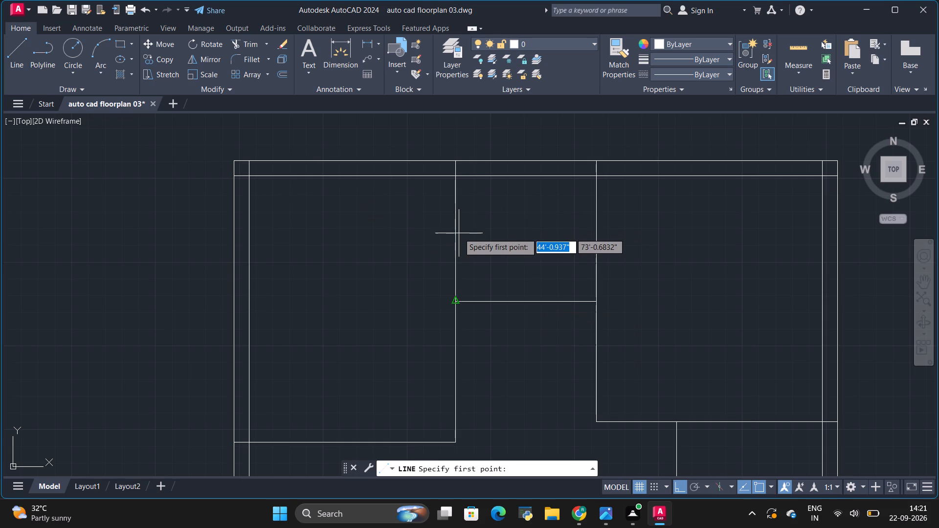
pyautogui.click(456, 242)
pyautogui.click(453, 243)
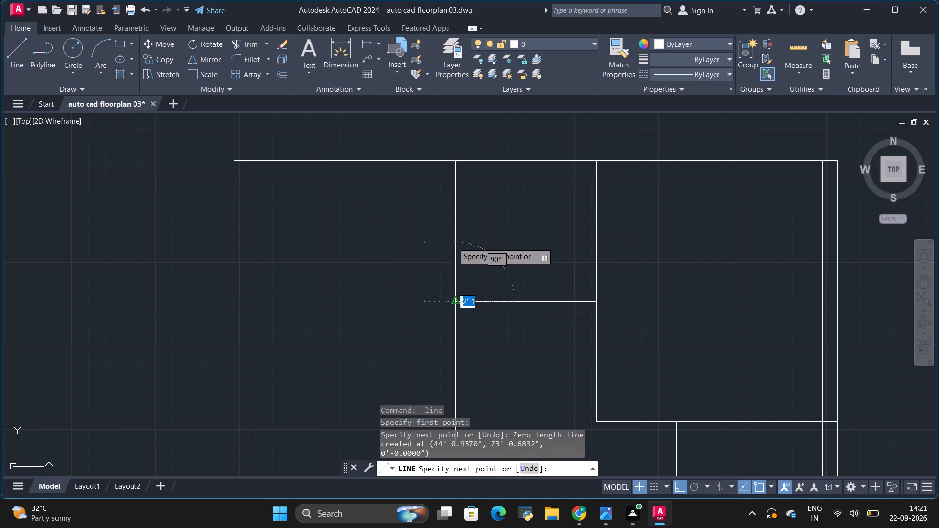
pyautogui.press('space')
# Copy the vertical wall line between the top-left bedroom and the pooja room 2.5" to the right.
pyautogui.click(459, 266)
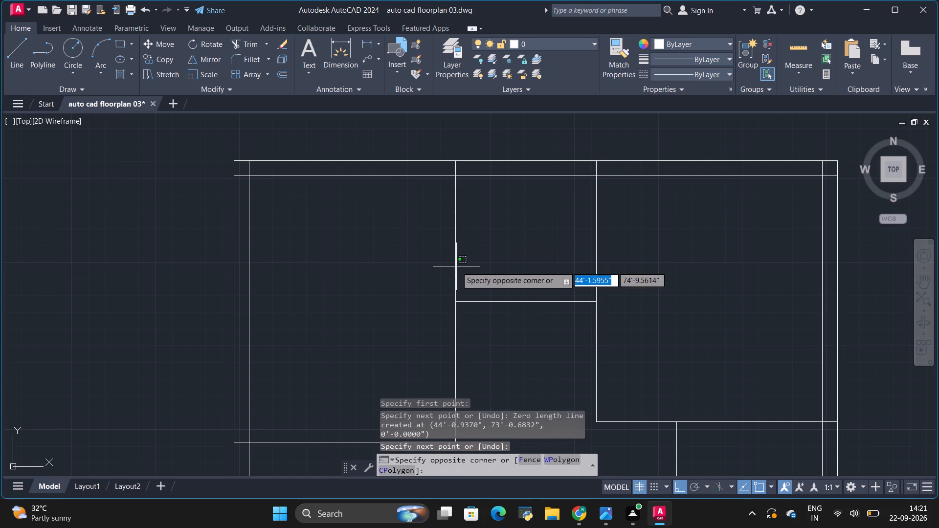
pyautogui.click(455, 267)
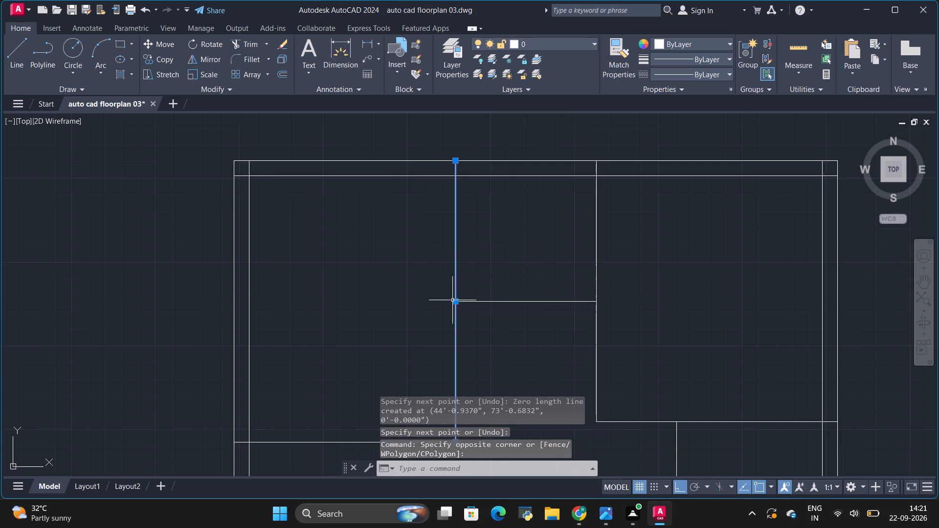
pyautogui.click(167, 62)
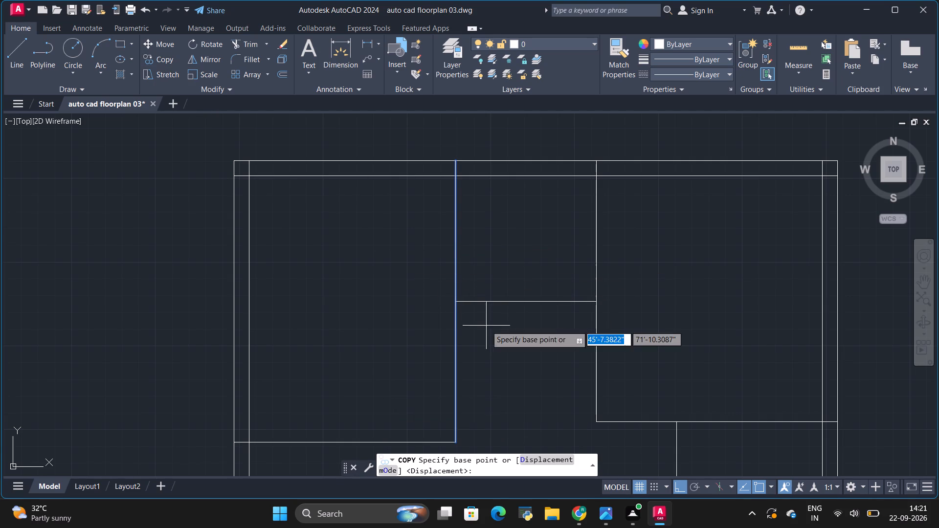
pyautogui.click(456, 300)
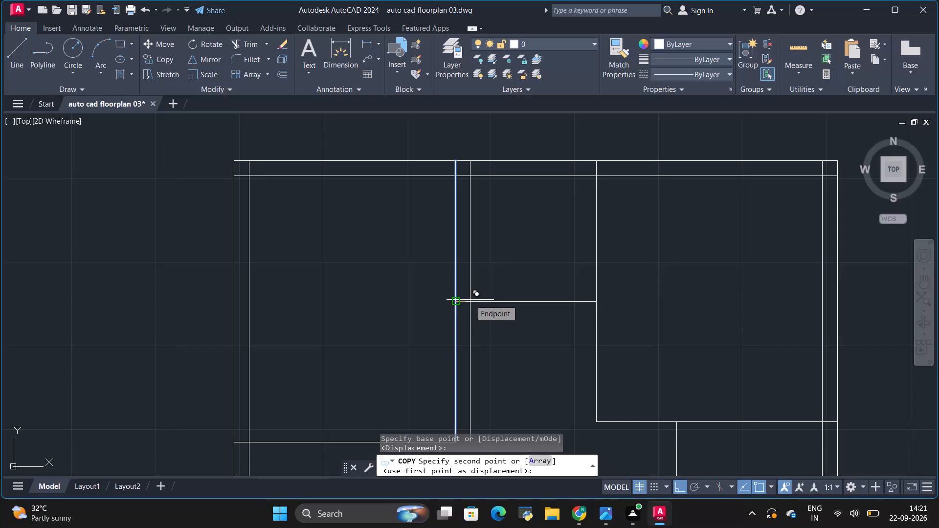
pyautogui.press('BackSpace')
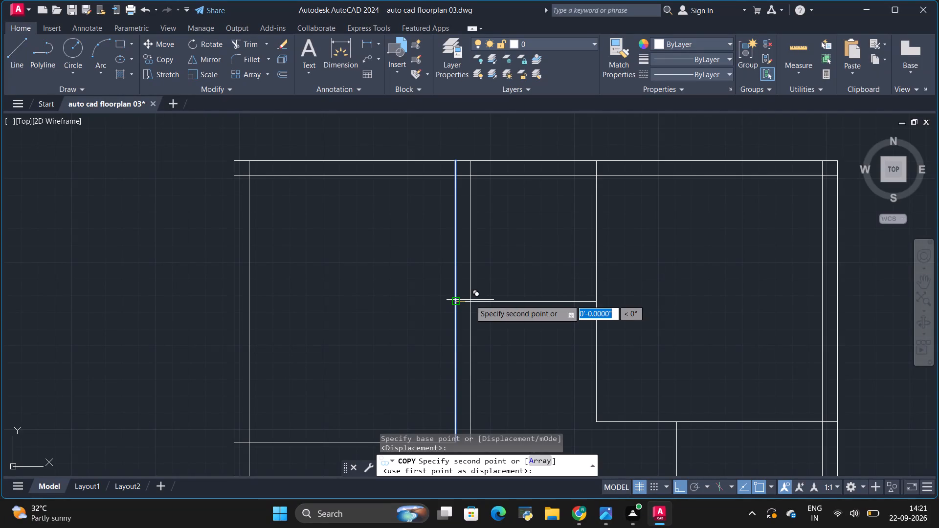
pyautogui.press('BackSpace')
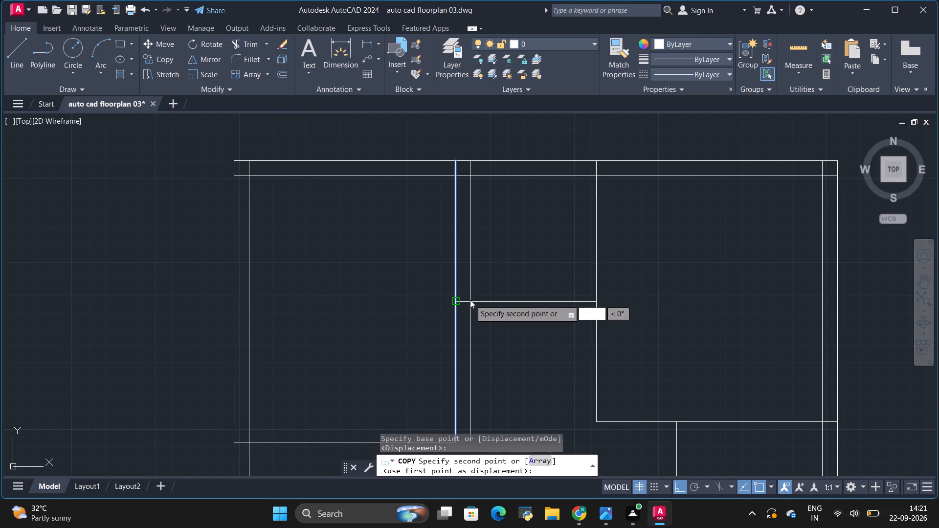
pyautogui.write('2.5')
pyautogui.hotkey('shift', '"')
pyautogui.press('Return')
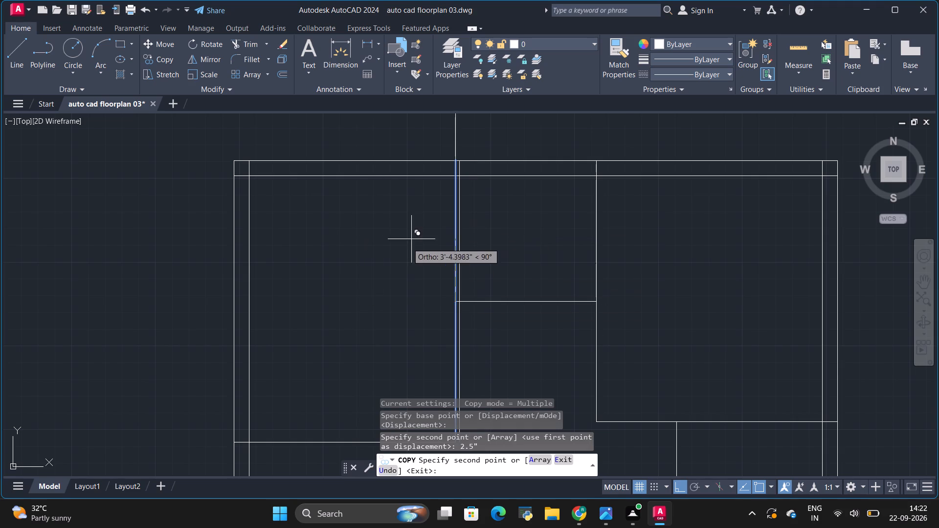
# Copy the same bedroom–pooja wall line 2.5" to the left from the same base point.
pyautogui.press('BackSpace')
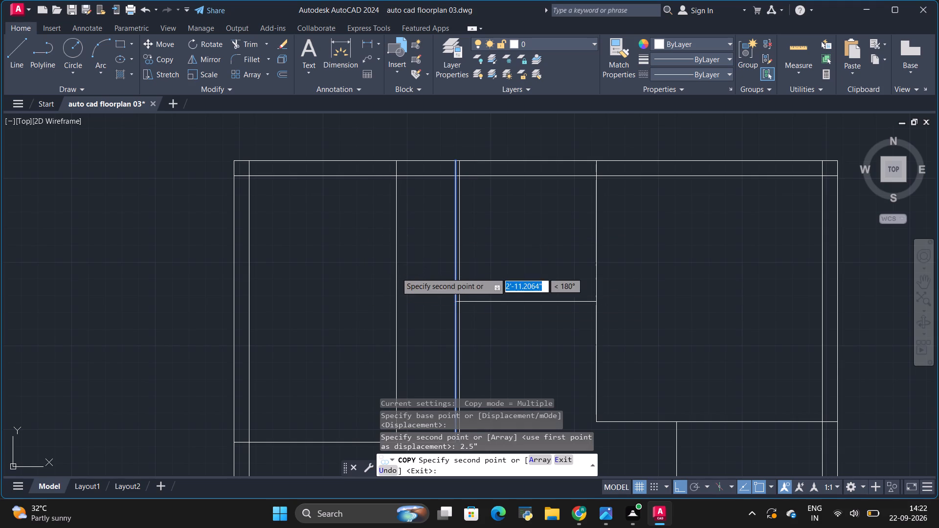
pyautogui.press('BackSpace')
pyautogui.write('2.')
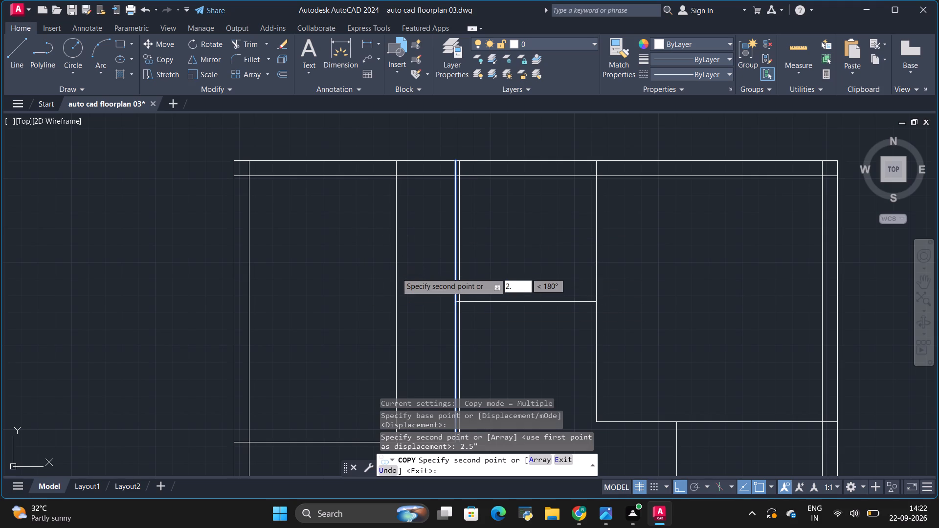
pyautogui.press('5')
pyautogui.hotkey('shift', '"')
pyautogui.press('Return')
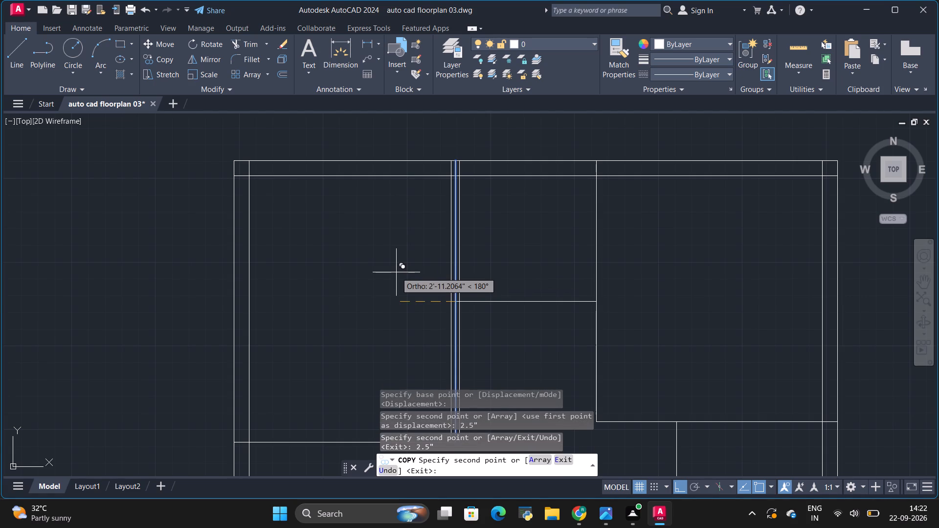
# Copy the vertical wall line between the pooja room and the top-right room 2.5" to the left.
pyautogui.press('space')
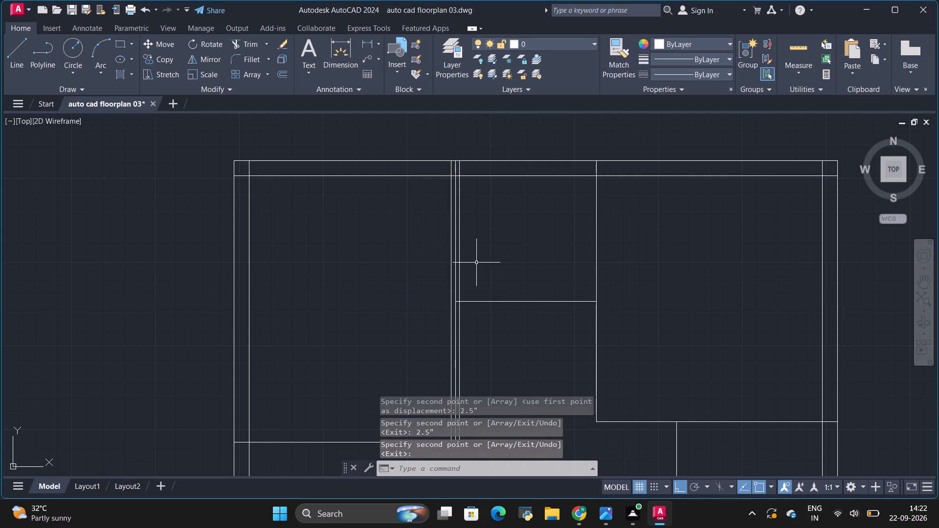
pyautogui.scroll(-2, 479, 256)
pyautogui.scroll(2, 523, 276)
pyautogui.click(524, 252)
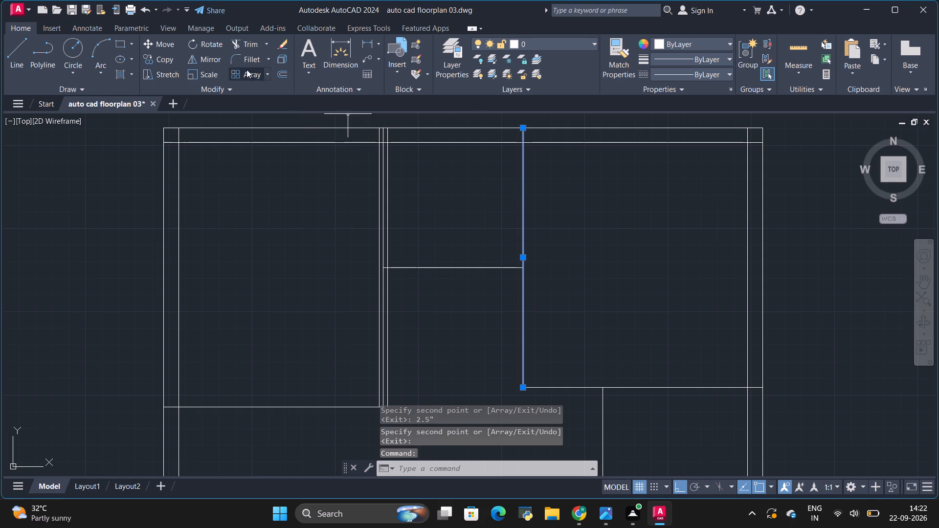
pyautogui.click(163, 60)
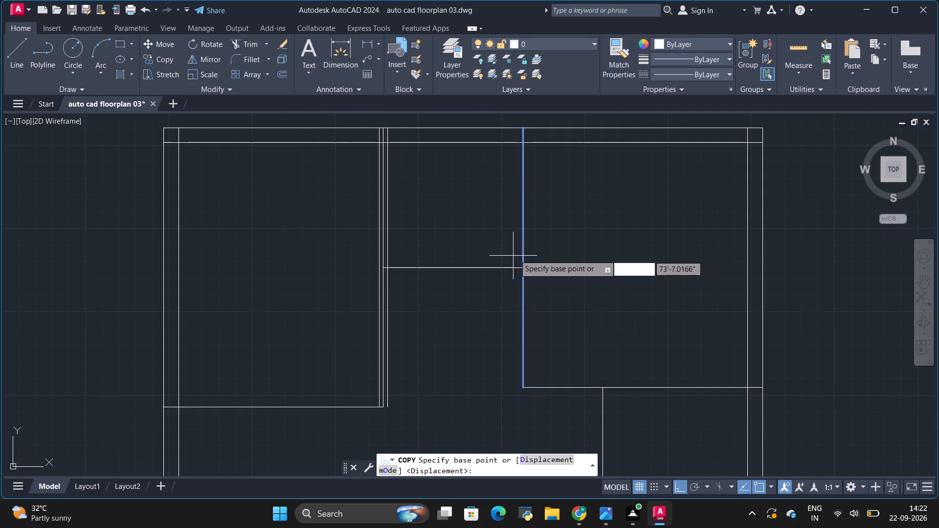
pyautogui.click(523, 255)
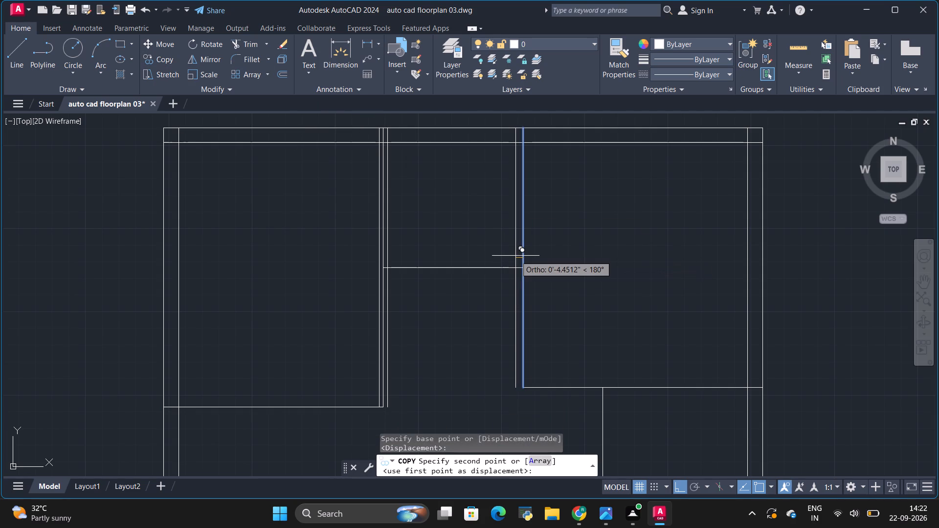
pyautogui.press('BackSpace')
pyautogui.press('BackSpace')
pyautogui.write('2.2')
pyautogui.press('BackSpace')
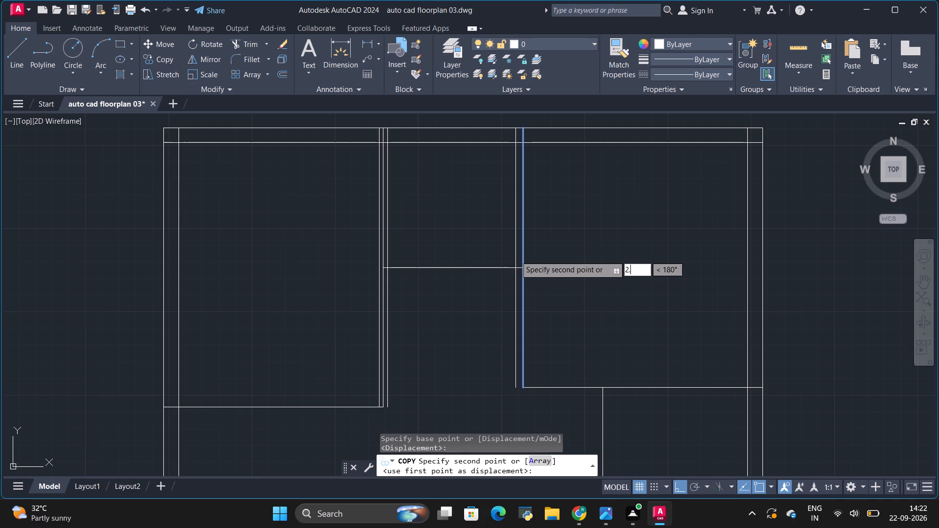
pyautogui.press('5')
pyautogui.hotkey('shift', '"')
pyautogui.press('Return')
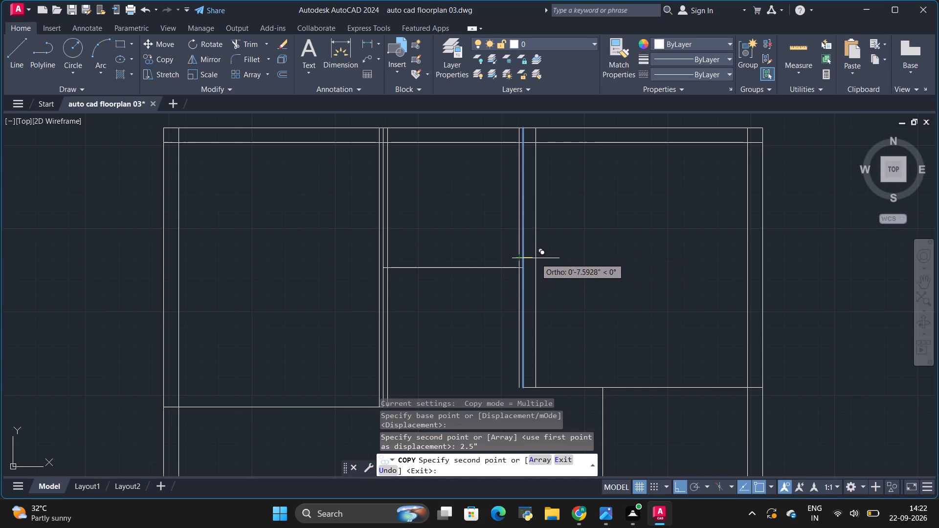
# Copy the same vertical wall line beside the top-right room 2.5" to the right from the same base point.
pyautogui.press('BackSpace')
pyautogui.press('BackSpace')
pyautogui.write('2.')
pyautogui.press('5')
pyautogui.hotkey('shift', '"')
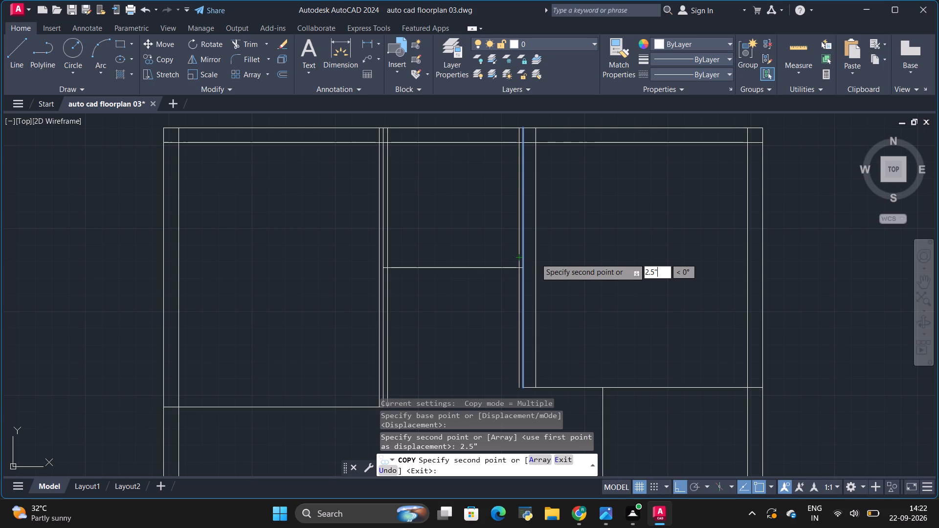
pyautogui.press('Return')
pyautogui.press('space')
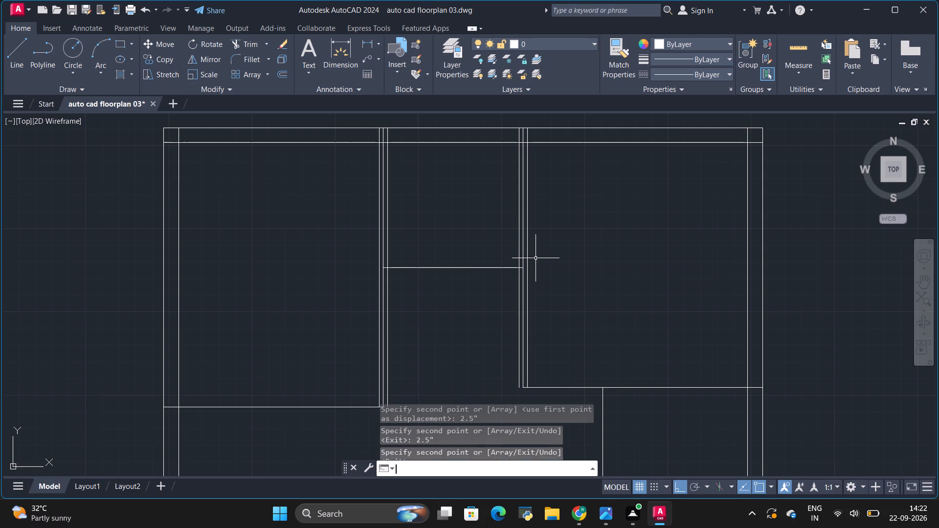
# Copy the short horizontal wall line below the pooja room 2.5" upward.
pyautogui.scroll(-1, 535, 258)
pyautogui.scroll(2, 478, 255)
pyautogui.scroll(-1, 483, 246)
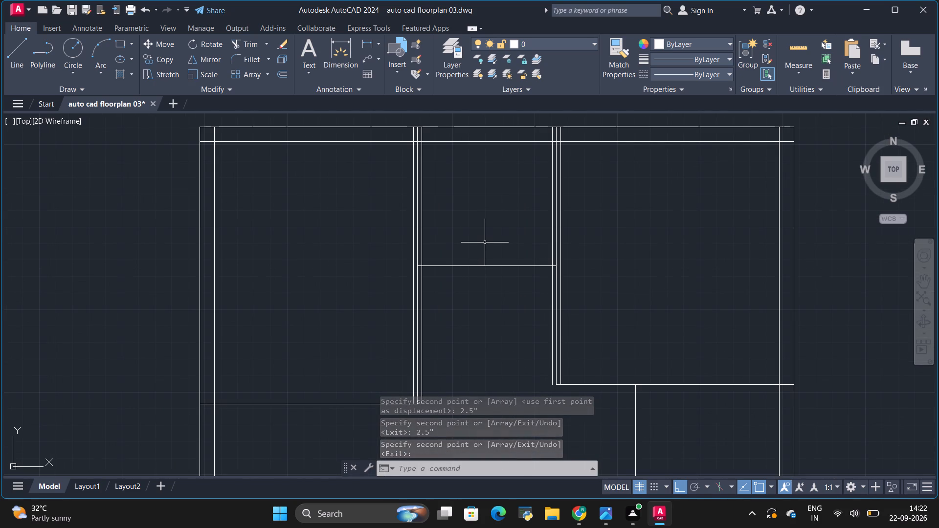
pyautogui.click(497, 266)
pyautogui.click(165, 56)
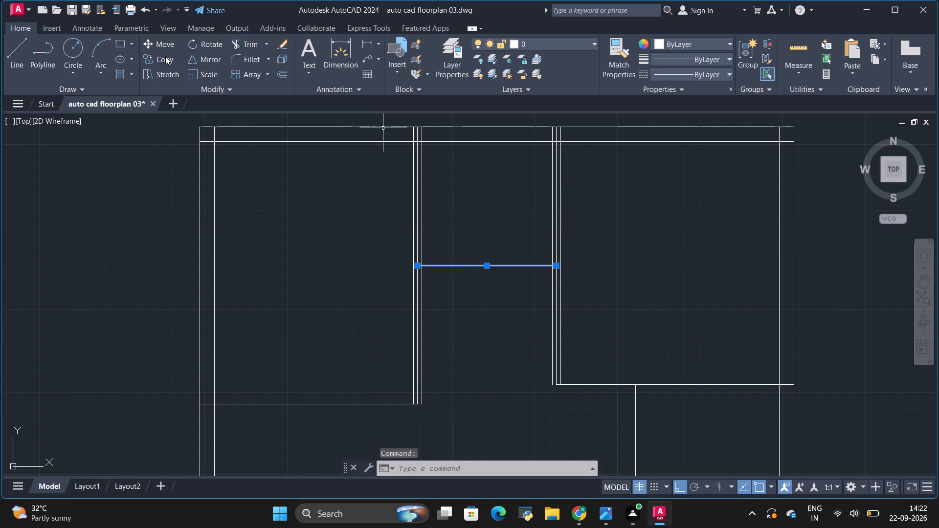
pyautogui.click(485, 267)
pyautogui.press('BackSpace')
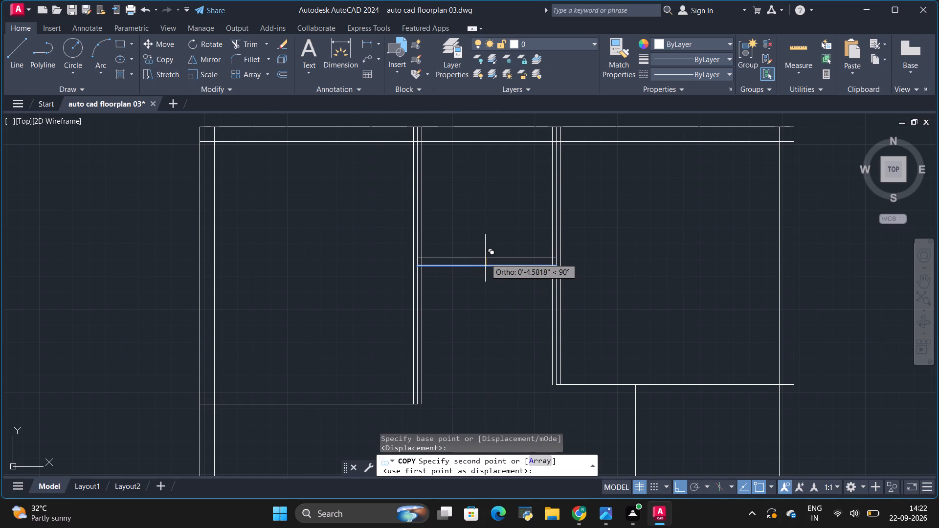
pyautogui.press('BackSpace')
pyautogui.write('2.5')
pyautogui.hotkey('shift', '"')
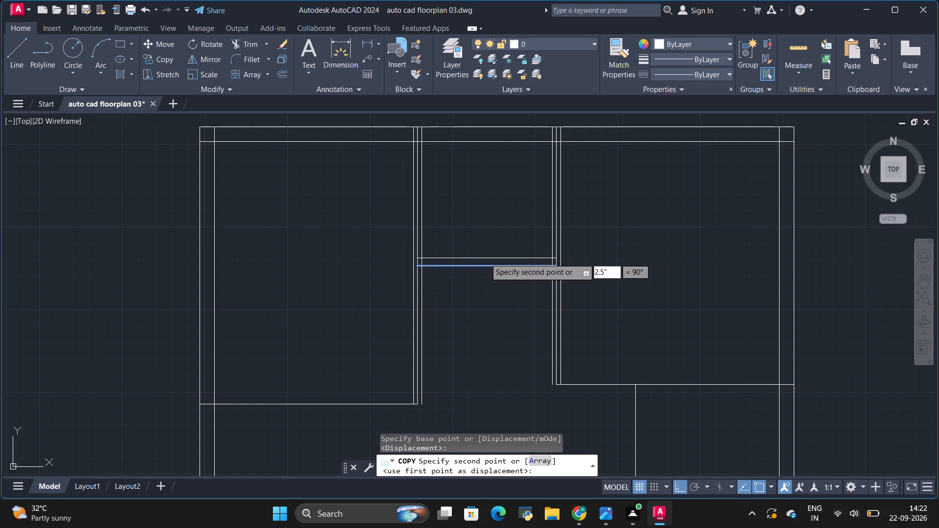
pyautogui.press('Return')
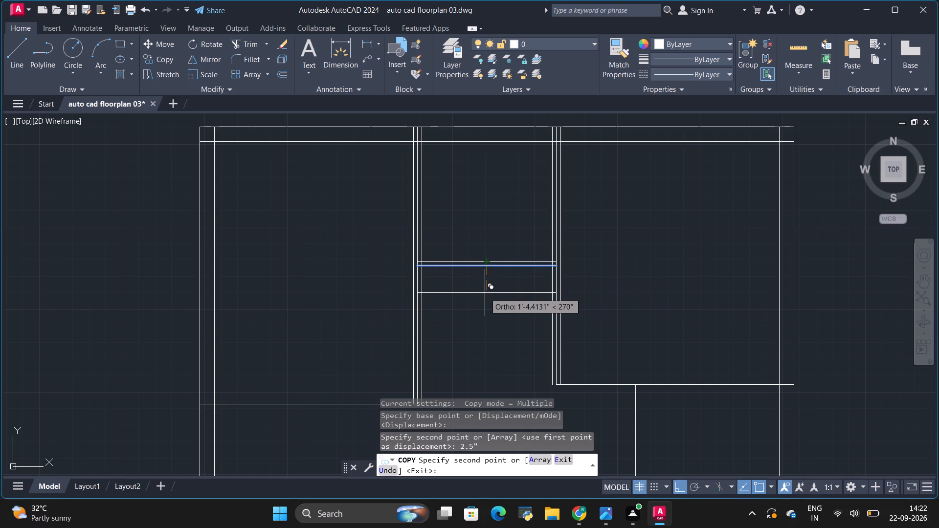
# Copy the same pooja room bottom wall line 2.5" downward from the same base point.
pyautogui.press('BackSpace')
pyautogui.press('BackSpace')
pyautogui.write('2.5')
pyautogui.hotkey('shift', '"')
pyautogui.press('Return')
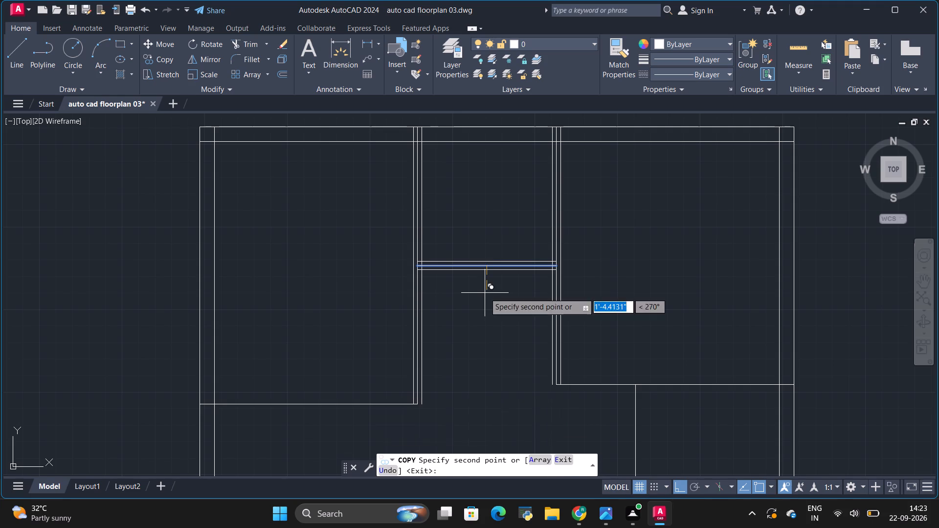
pyautogui.press('space')
# Copy the horizontal wall line at the bottom of the top-left bedroom 2.5" upward.
pyautogui.scroll(-2, 487, 289)
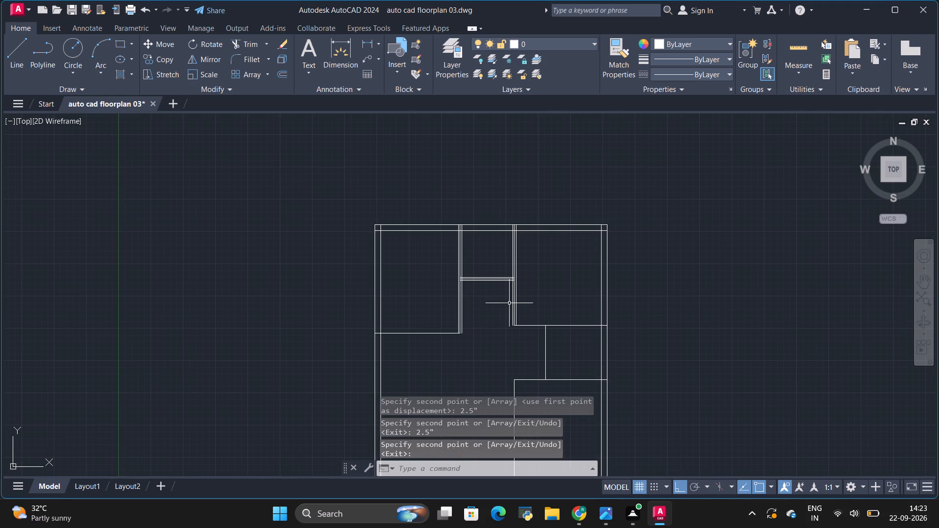
pyautogui.click(419, 334)
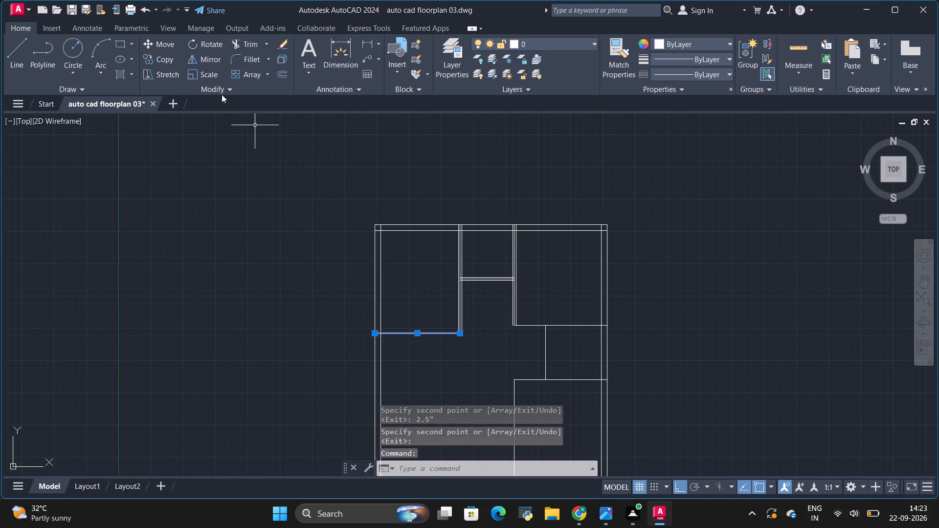
pyautogui.click(170, 57)
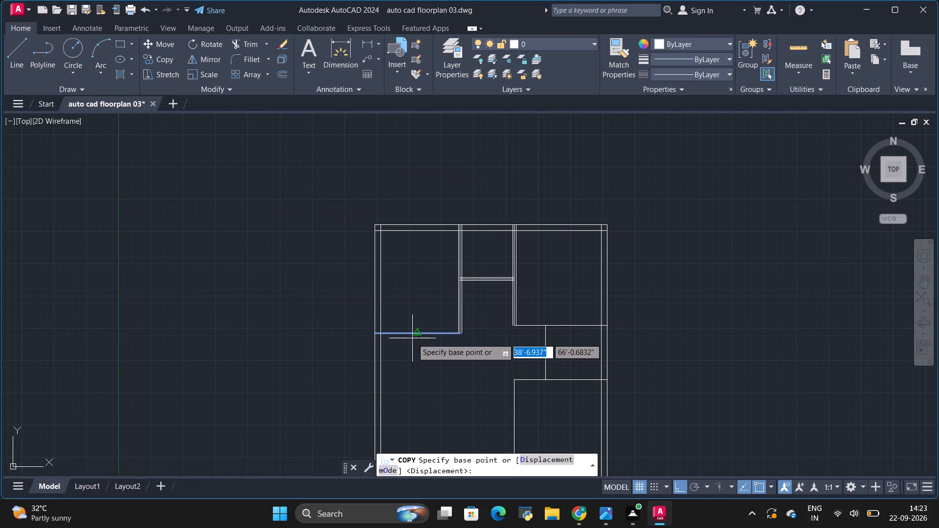
pyautogui.click(415, 335)
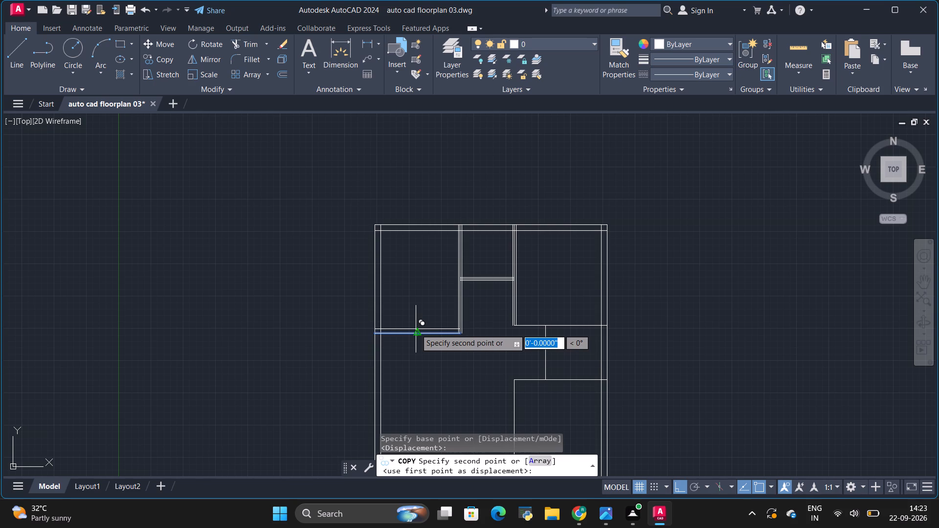
pyautogui.press('BackSpace')
pyautogui.press('BackSpace')
pyautogui.write('2.5')
pyautogui.hotkey('shift', '"')
pyautogui.press('Return')
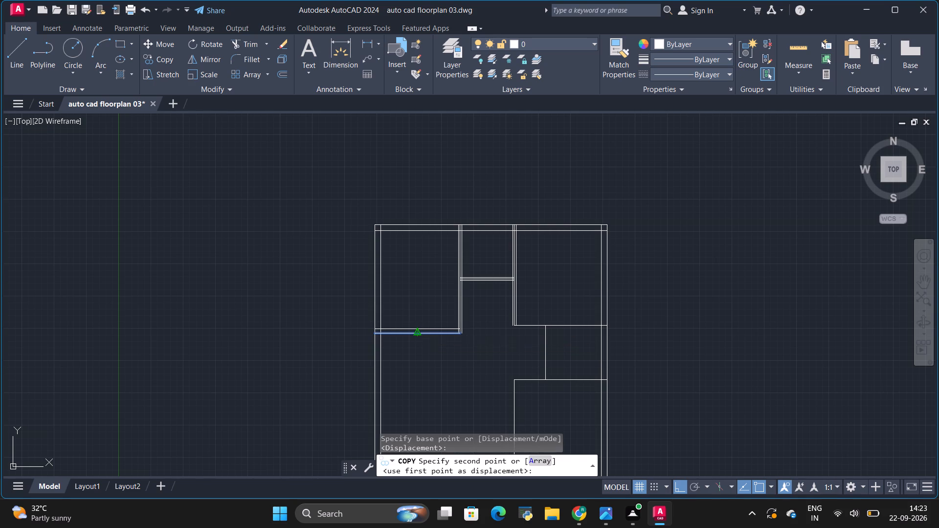
# Copy the same bottom wall line of the top-left bedroom 2.5" downward from the same base point.
pyautogui.scroll(4, 425, 339)
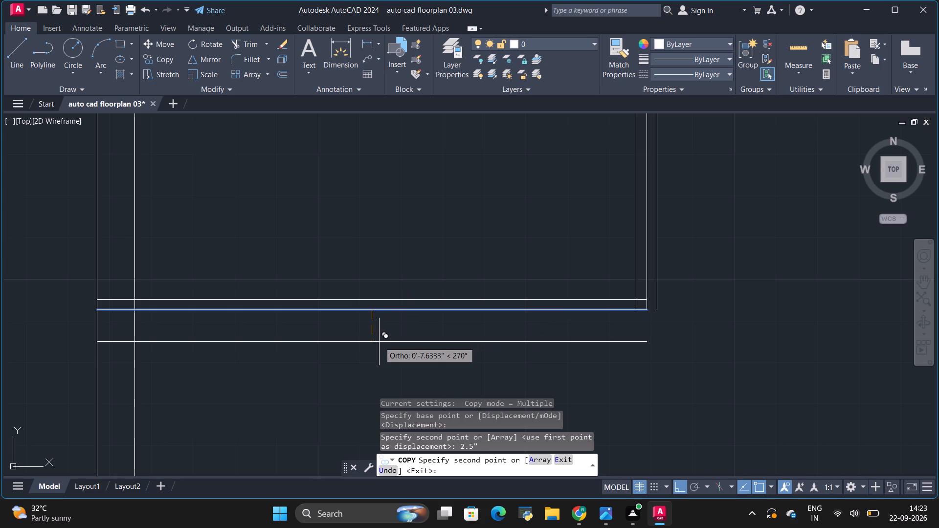
pyautogui.press('BackSpace')
pyautogui.press('BackSpace')
pyautogui.write('2.5')
pyautogui.hotkey('shift', '"')
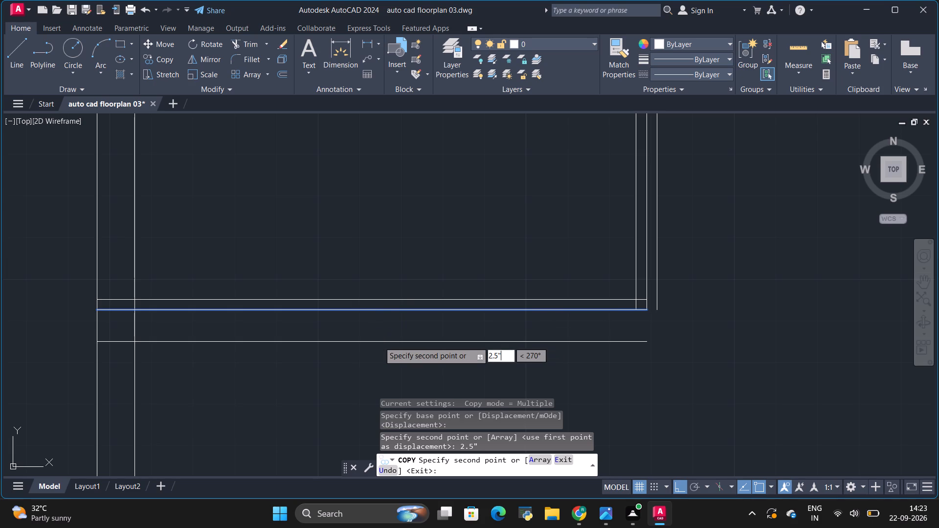
pyautogui.press('Return')
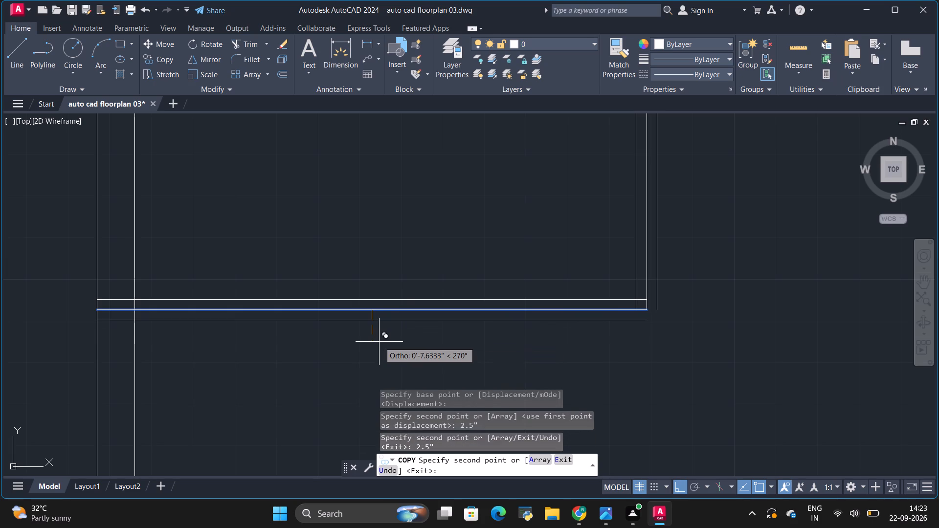
pyautogui.press('space')
# Copy the horizontal wall line at the bottom of the top-right room 2.5" upward.
pyautogui.scroll(-4, 387, 342)
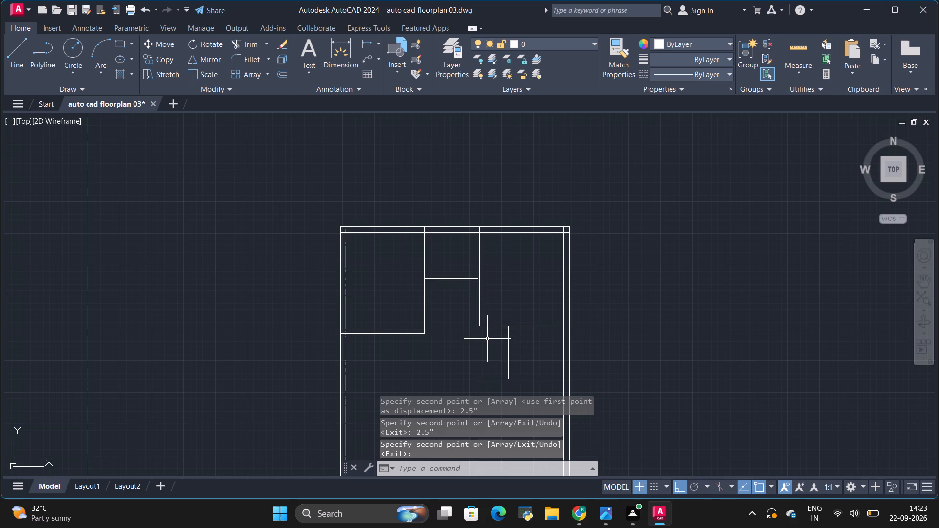
pyautogui.scroll(-4, 517, 327)
pyautogui.scroll(4, 515, 353)
pyautogui.scroll(-2, 522, 259)
pyautogui.scroll(4, 522, 206)
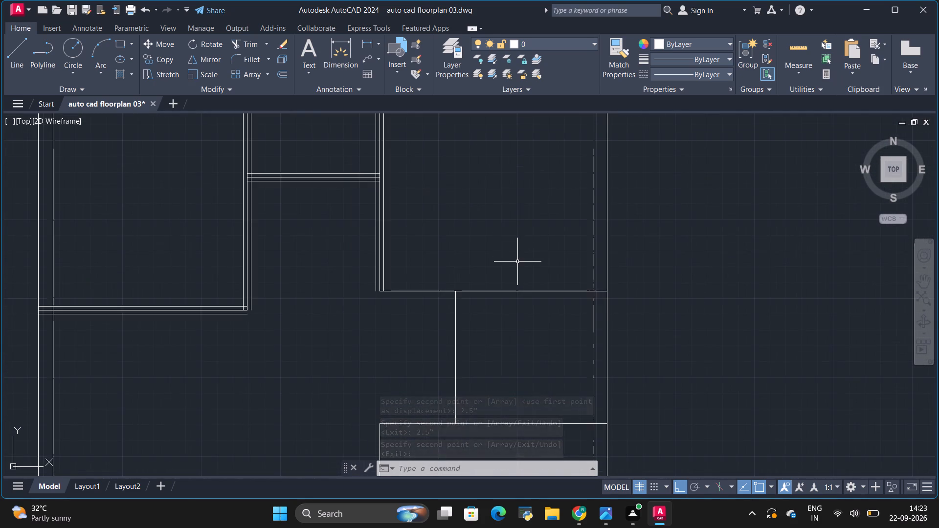
pyautogui.scroll(2, 517, 262)
pyautogui.scroll(-1, 517, 264)
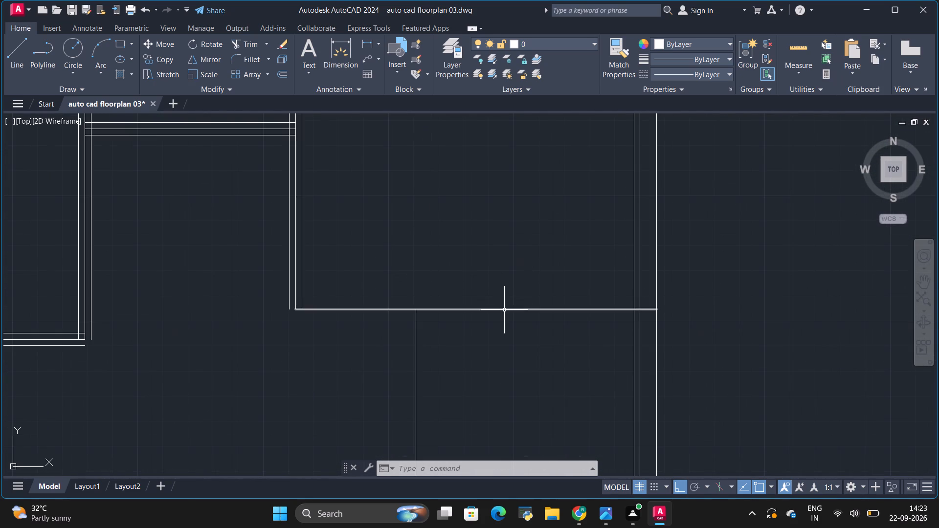
pyautogui.click(504, 311)
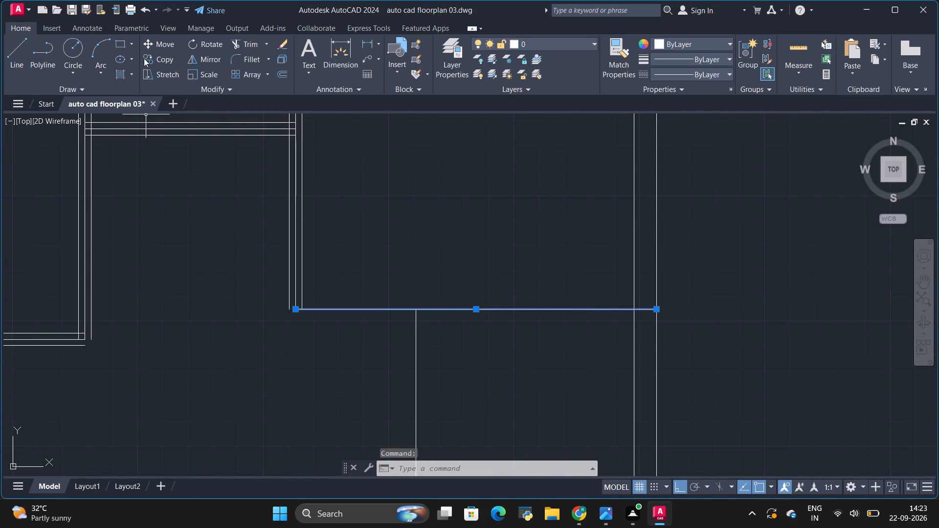
pyautogui.click(156, 58)
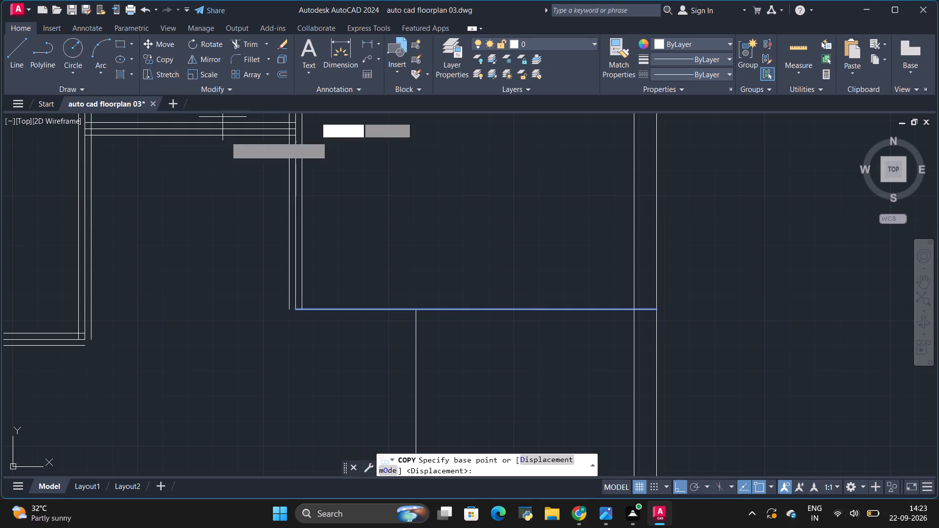
pyautogui.click(416, 308)
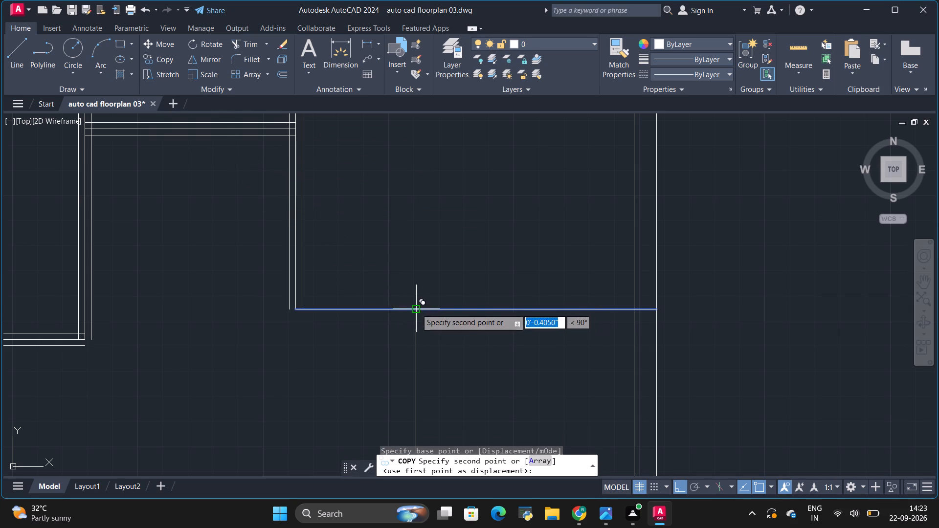
pyautogui.press('BackSpace')
pyautogui.press('BackSpace')
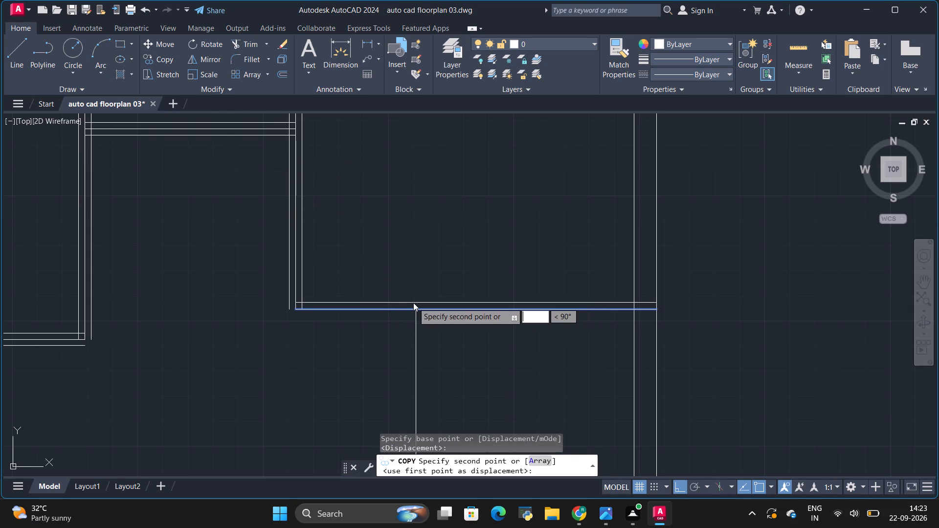
pyautogui.write('2.')
pyautogui.press('5')
pyautogui.hotkey('shift', '"')
pyautogui.press('Return')
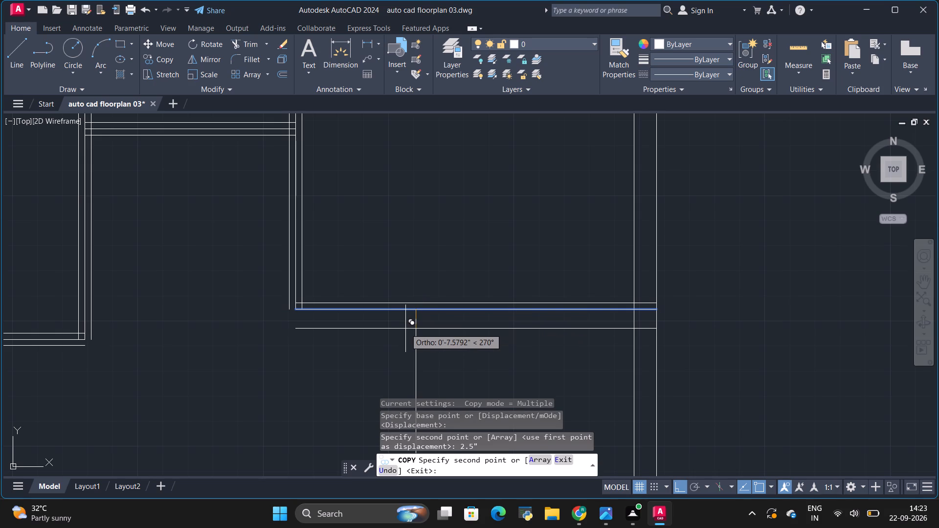
# Copy the same bottom wall line of the top-right room 2.5" downward from the same base point.
pyautogui.press('BackSpace')
pyautogui.press('BackSpace')
pyautogui.press('BackSpace')
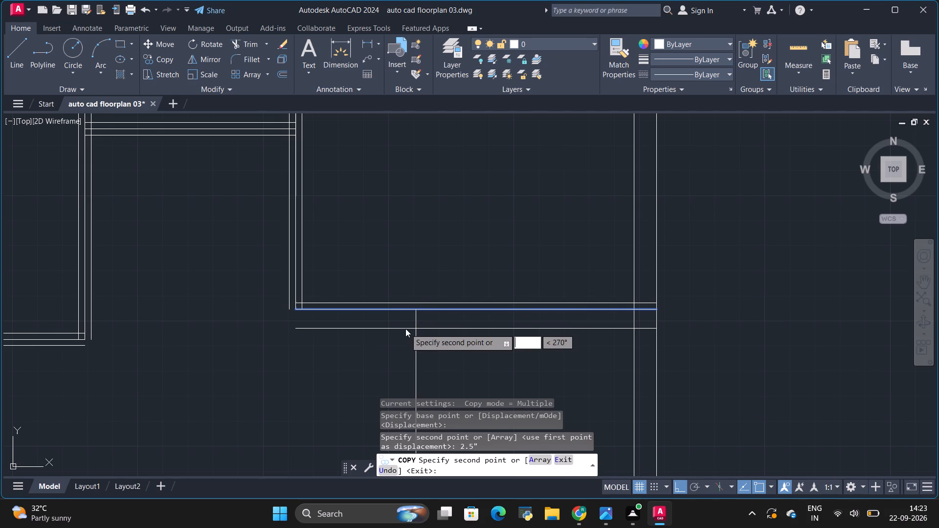
pyautogui.write('2.5')
pyautogui.hotkey('shift', '"')
pyautogui.press('Return')
pyautogui.press('space')
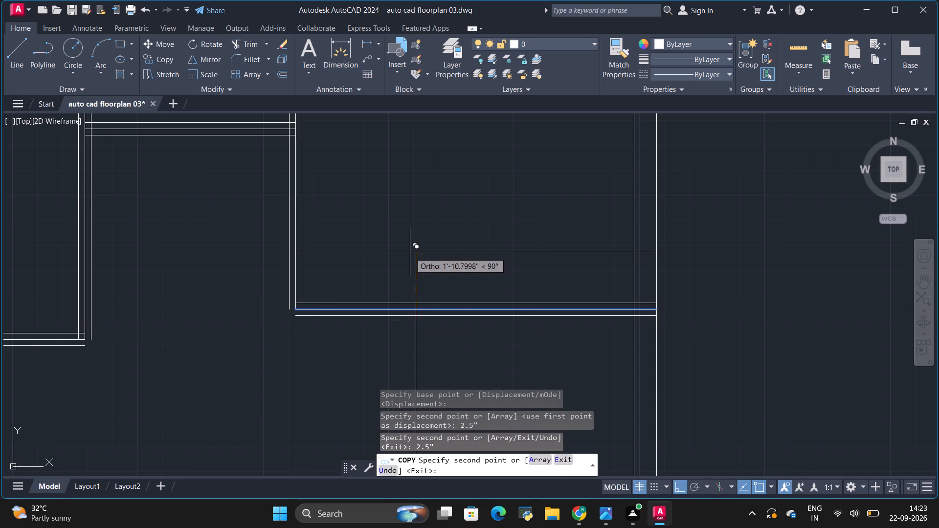
# Copy the horizontal wall line at the top of the bottom-right room 2.5" upward from its midpoint.
pyautogui.scroll(-4, 423, 275)
pyautogui.scroll(1, 425, 312)
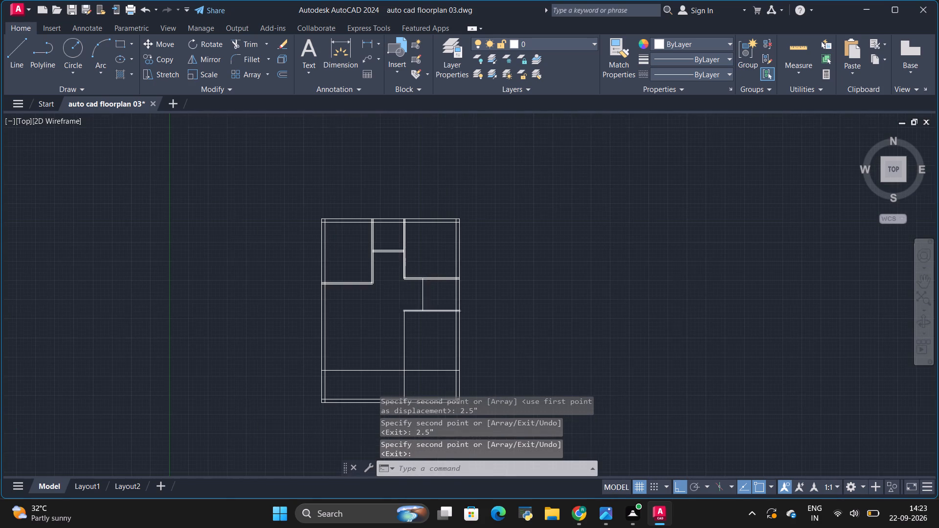
pyautogui.scroll(4, 425, 312)
pyautogui.scroll(-2, 431, 302)
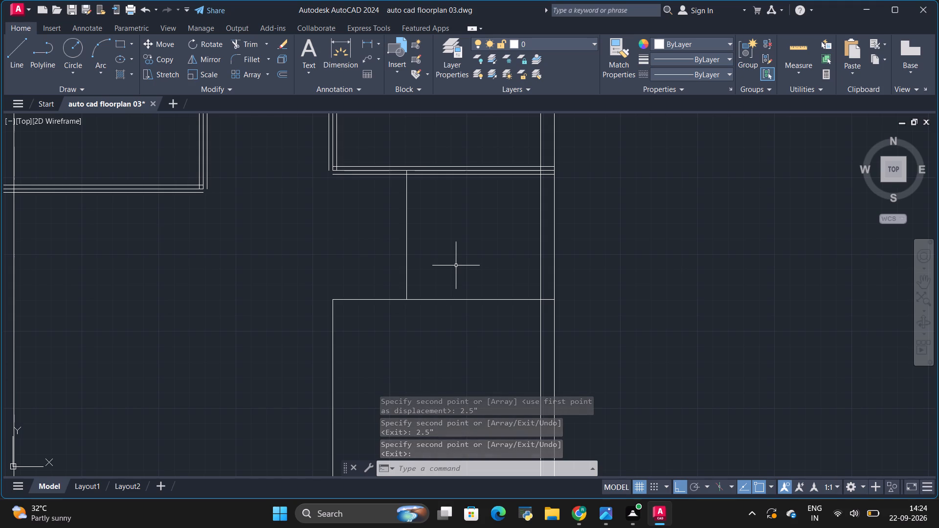
pyautogui.scroll(-1, 456, 265)
pyautogui.scroll(1, 460, 190)
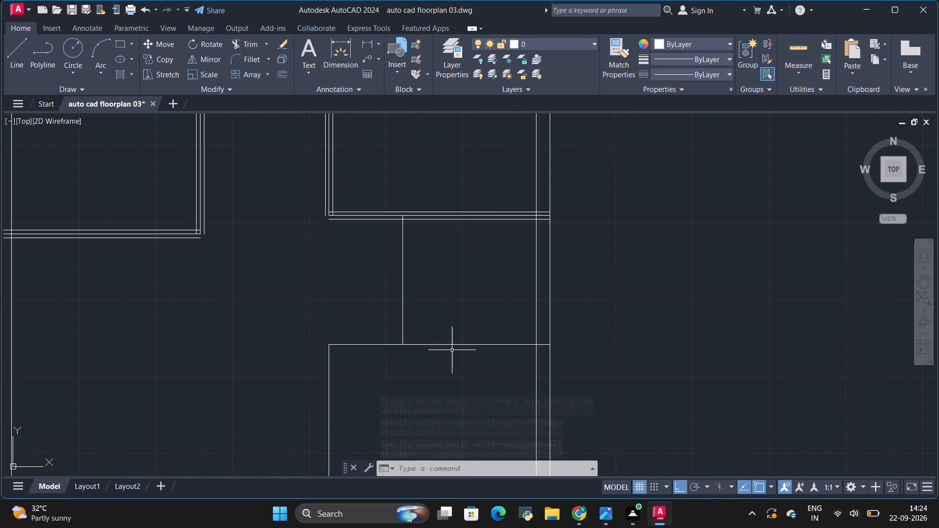
pyautogui.scroll(2, 452, 350)
pyautogui.scroll(-1, 386, 217)
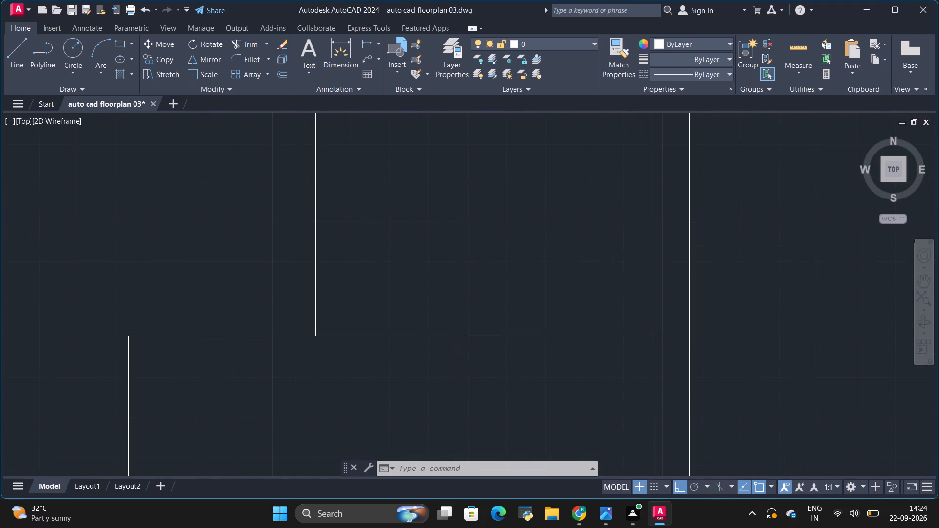
pyautogui.scroll(-2, 384, 218)
pyautogui.scroll(1, 399, 142)
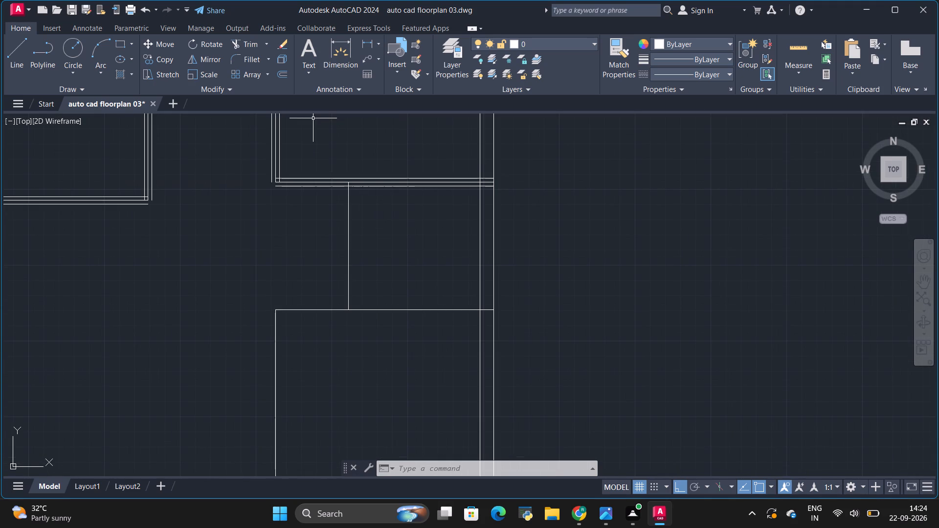
pyautogui.click(406, 310)
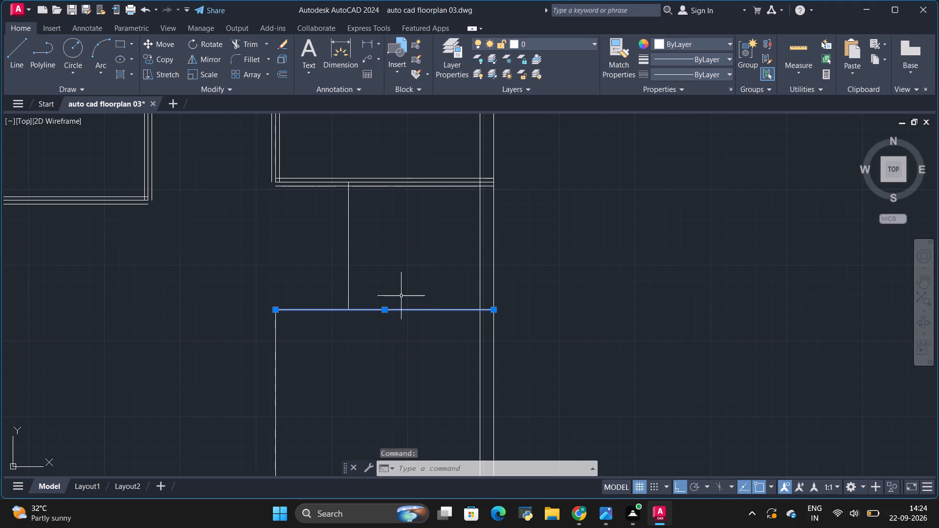
pyautogui.click(165, 61)
pyautogui.click(384, 311)
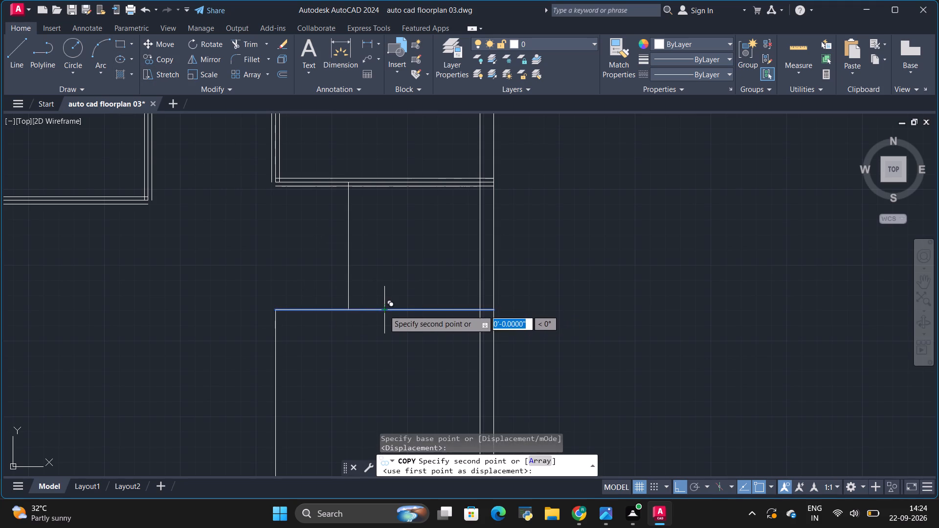
pyautogui.press('BackSpace')
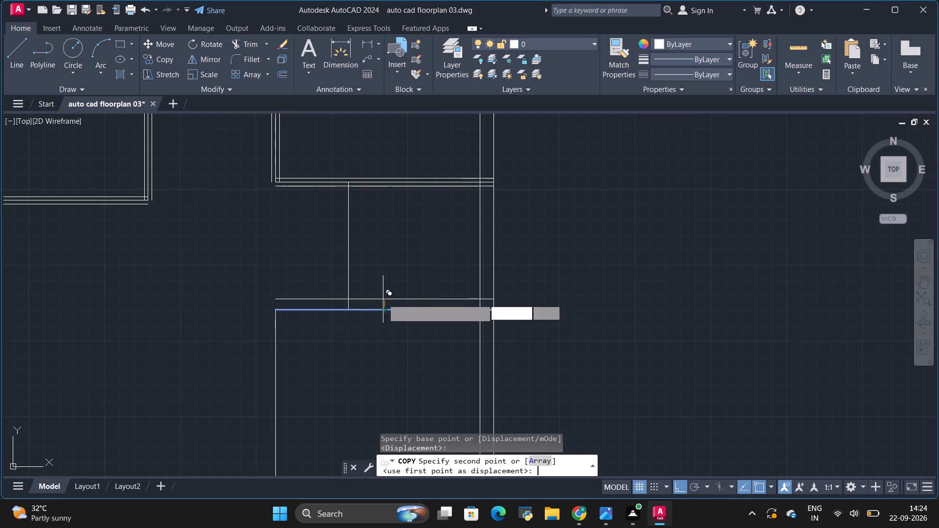
pyautogui.press('BackSpace')
pyautogui.press('BackSpace')
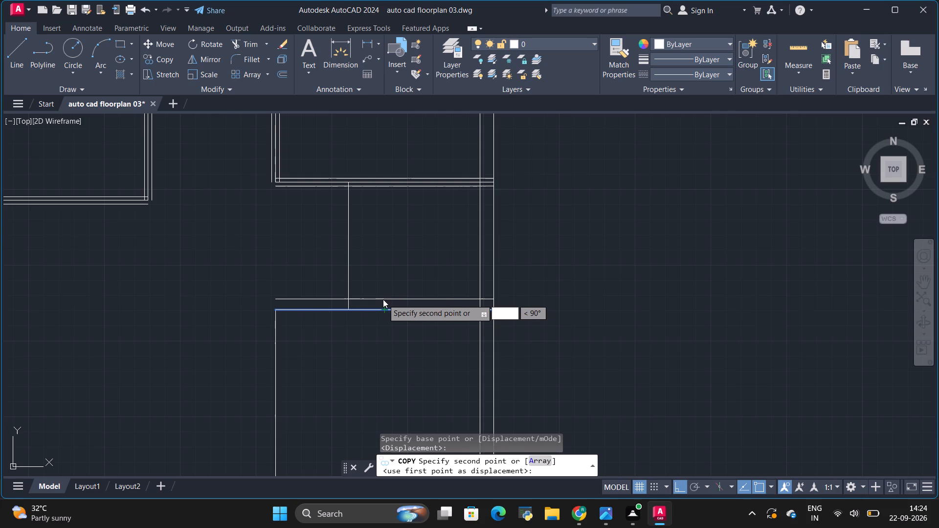
pyautogui.press('2')
pyautogui.write('.5')
pyautogui.hotkey('shift', '"')
pyautogui.press('Return')
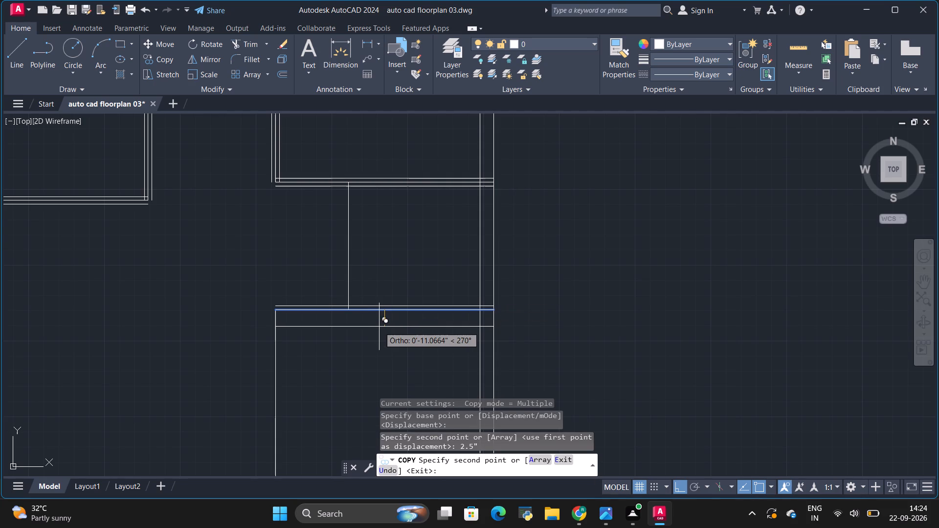
# Copy the same top wall line of the bottom-right room 2.5" downward from the same base point.
pyautogui.press('BackSpace')
pyautogui.press('BackSpace')
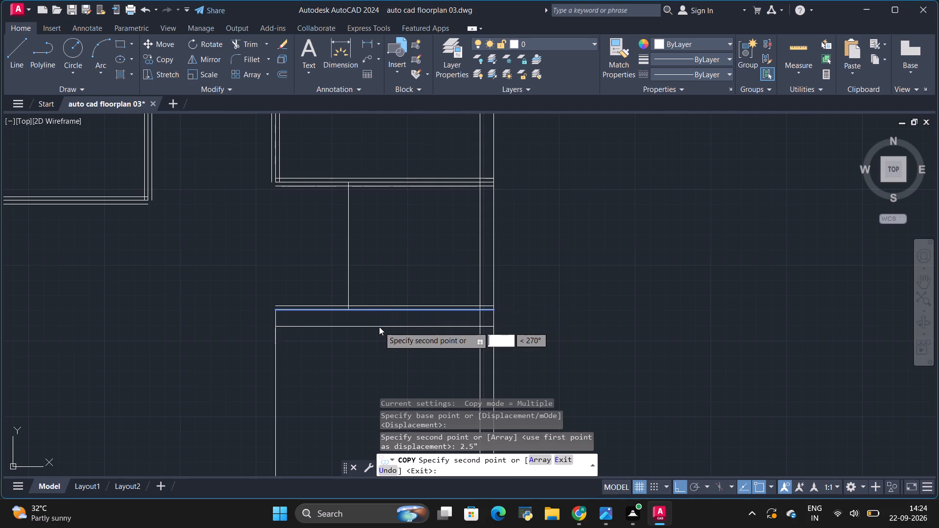
pyautogui.write('2.5')
pyautogui.hotkey('shift', '"')
pyautogui.press('Return')
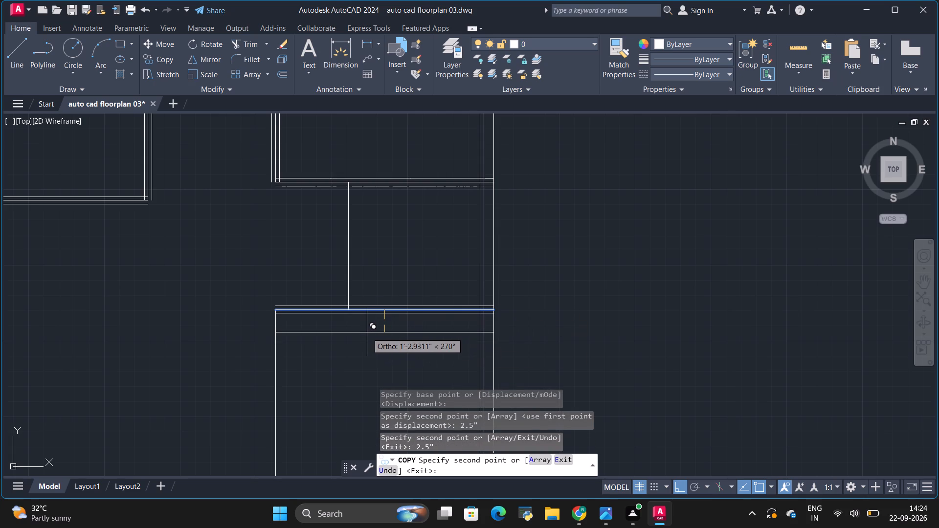
pyautogui.press('space')
# Copy the short vertical wall line between the top-right and bottom-right rooms 2.5" to the right from its midpoint.
pyautogui.scroll(1, 336, 313)
pyautogui.scroll(-2, 389, 300)
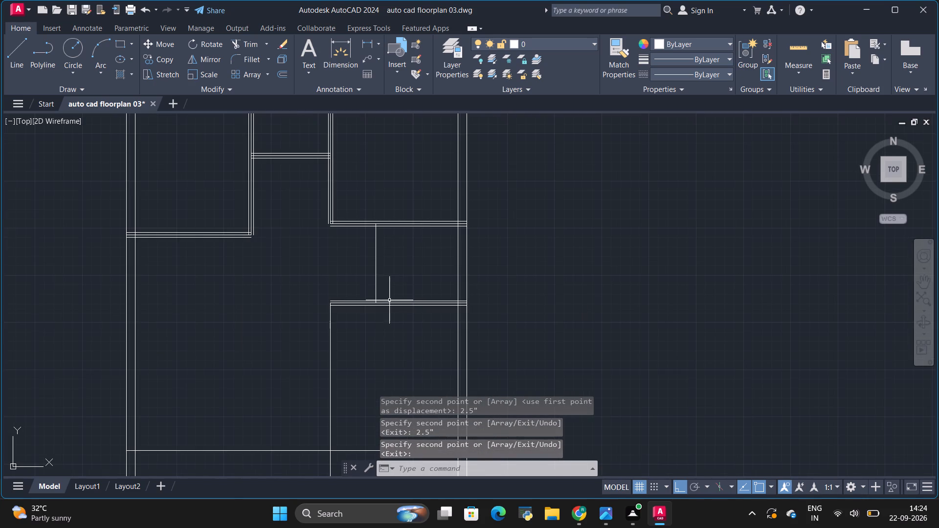
pyautogui.scroll(1, 383, 204)
pyautogui.scroll(1, 373, 285)
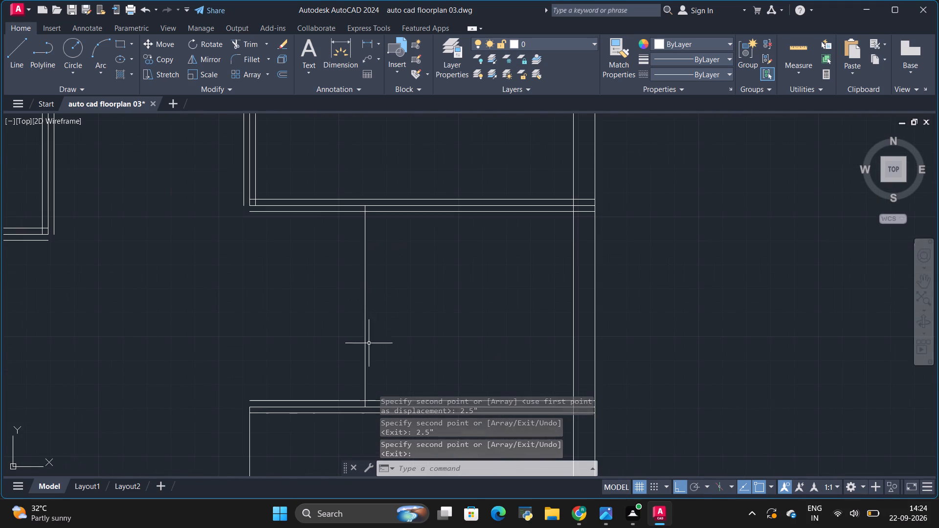
pyautogui.scroll(-1, 368, 340)
pyautogui.scroll(1, 362, 397)
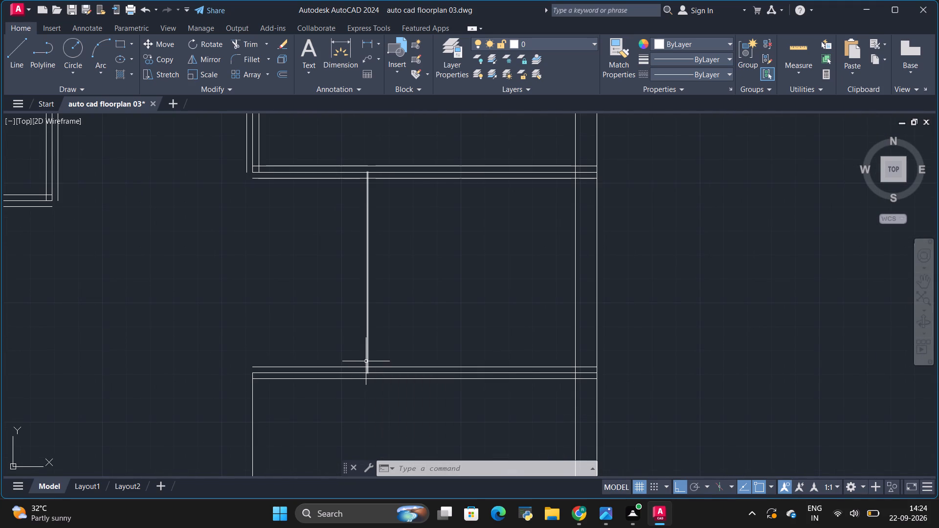
pyautogui.click(368, 311)
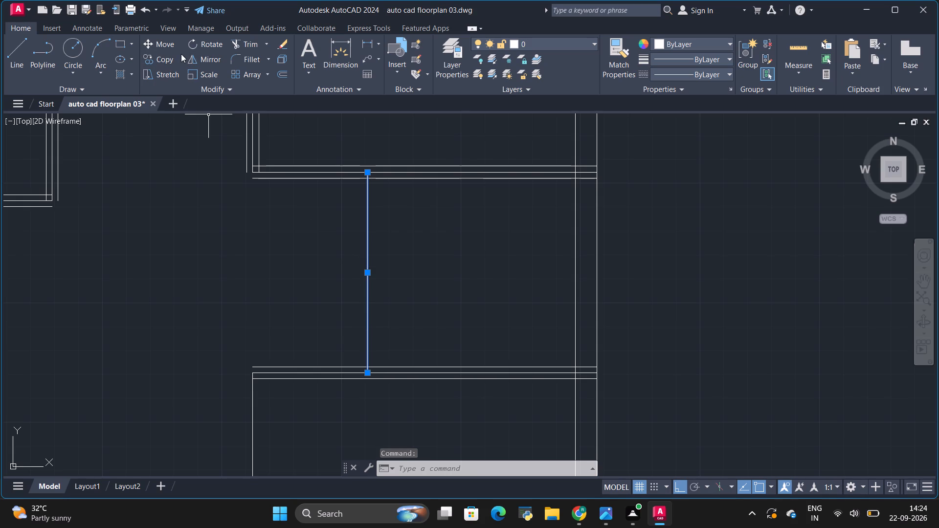
pyautogui.click(171, 60)
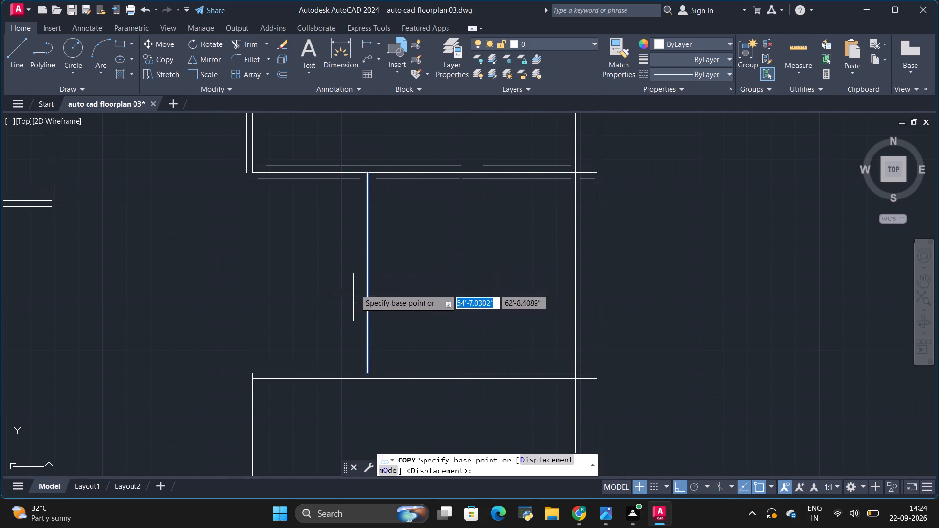
pyautogui.click(367, 270)
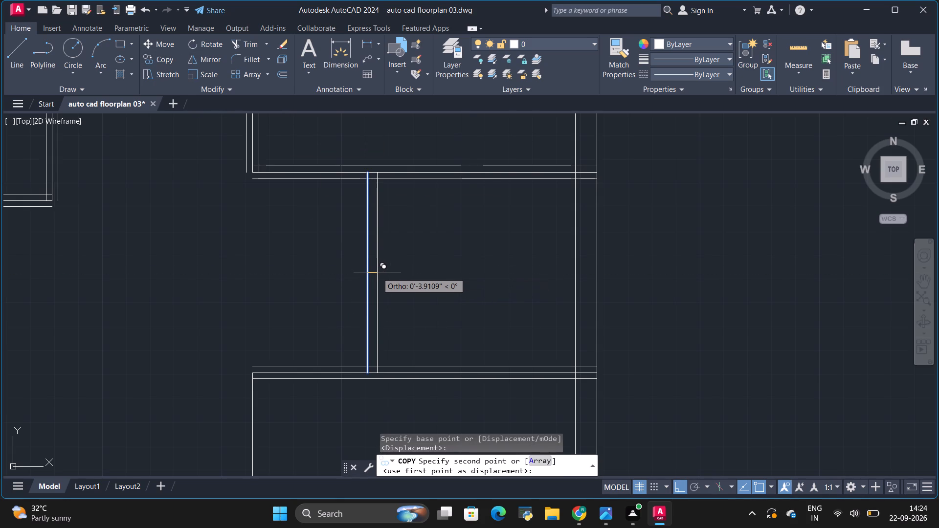
pyautogui.press('BackSpace')
pyautogui.press('BackSpace')
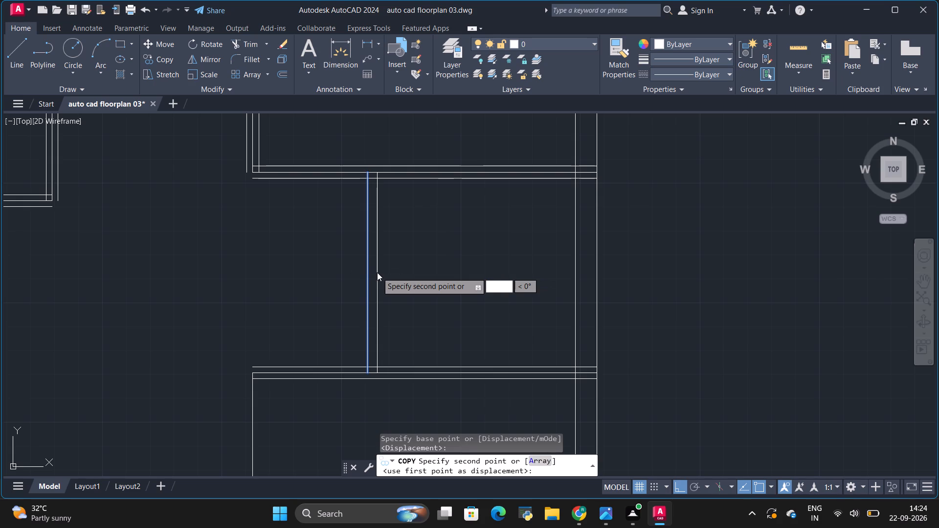
pyautogui.write('2.5')
pyautogui.hotkey('shift', '"')
pyautogui.press('Return')
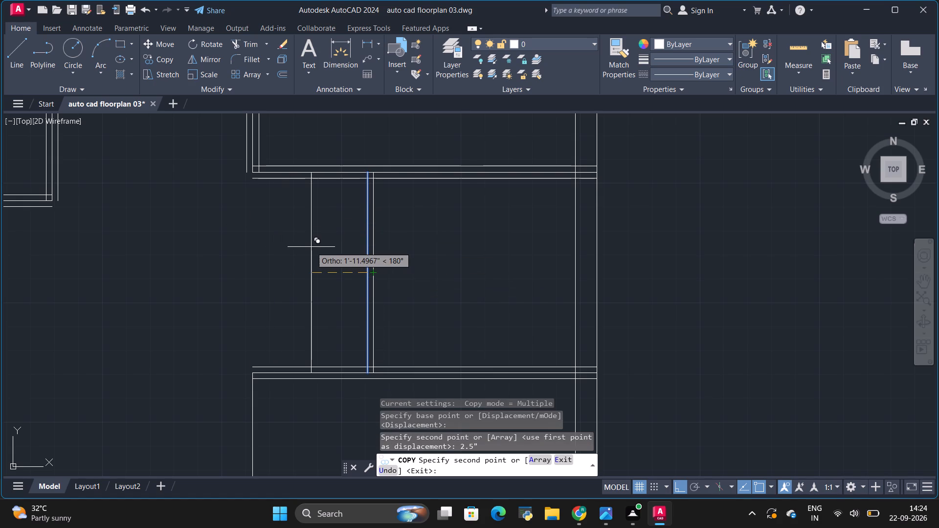
pyautogui.press('Return')
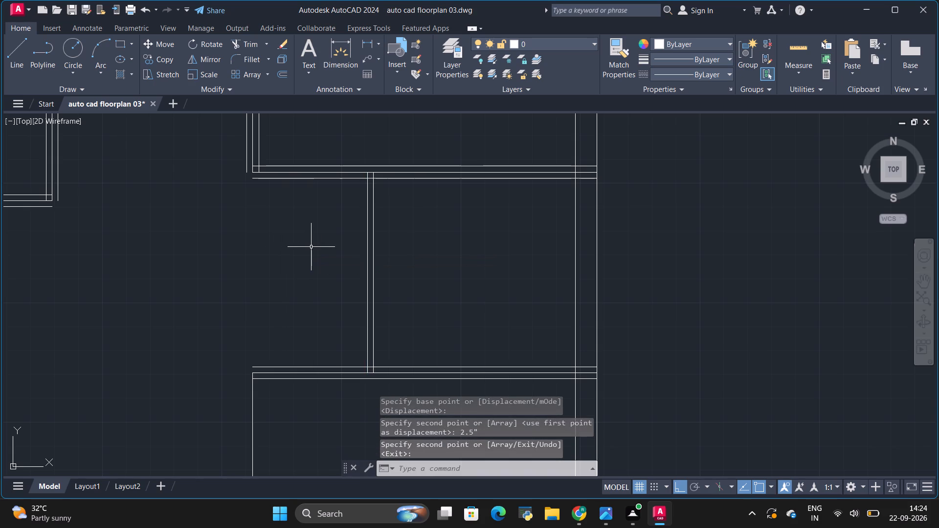
# Copy the original short vertical wall line between the two right-hand rooms 2.5" to the left from its midpoint.
pyautogui.click(367, 265)
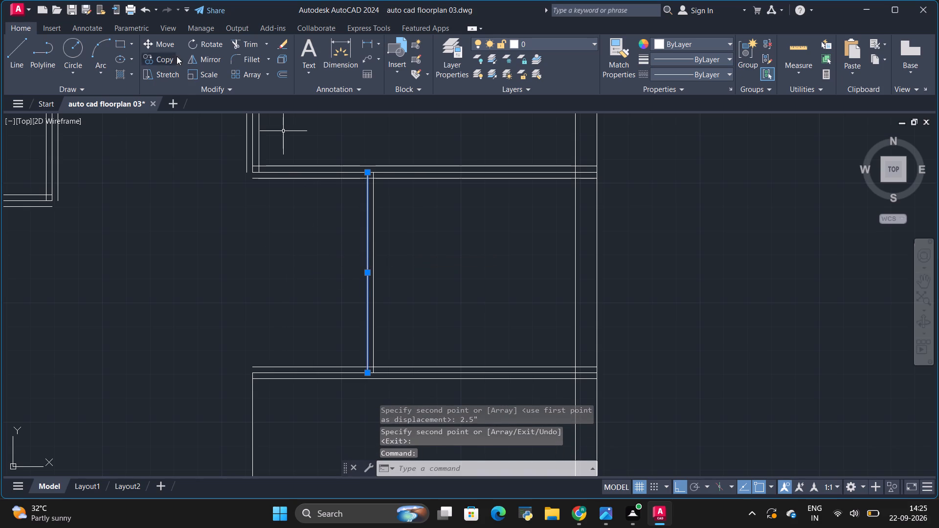
pyautogui.click(167, 57)
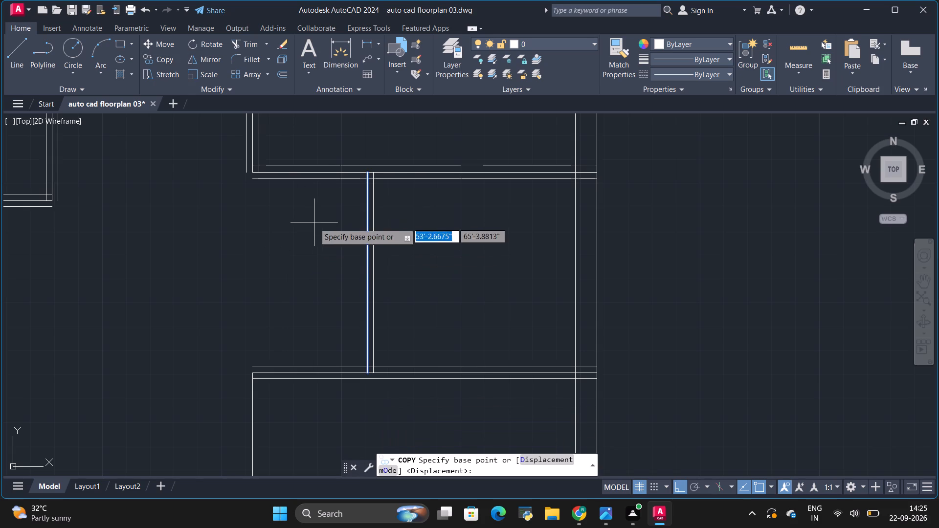
pyautogui.click(366, 271)
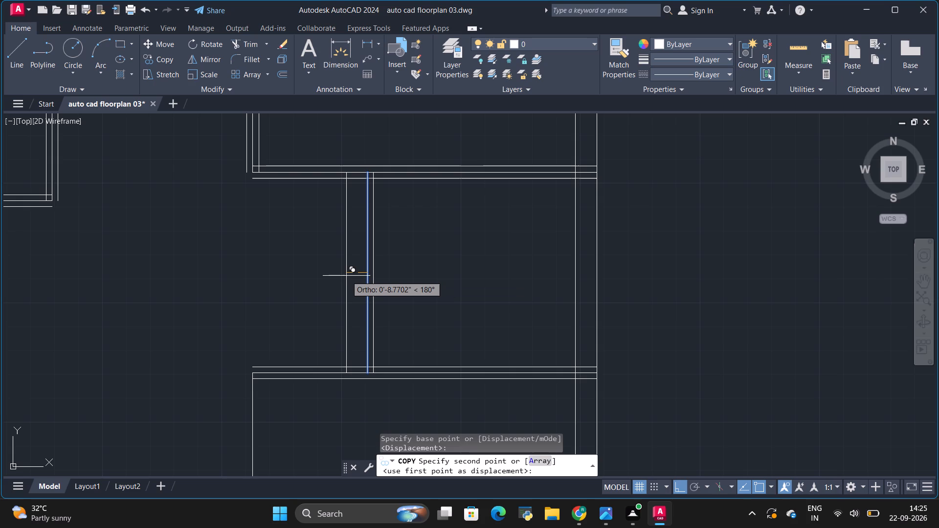
pyautogui.press('BackSpace')
pyautogui.press('BackSpace')
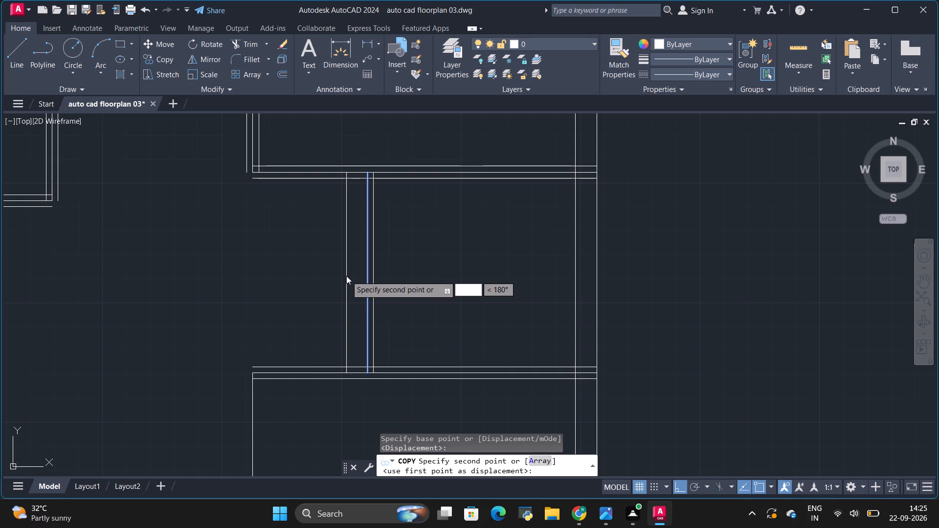
pyautogui.write('2.5')
pyautogui.hotkey('shift', '"')
pyautogui.press('Return')
pyautogui.press('space')
pyautogui.scroll(-3, 350, 260)
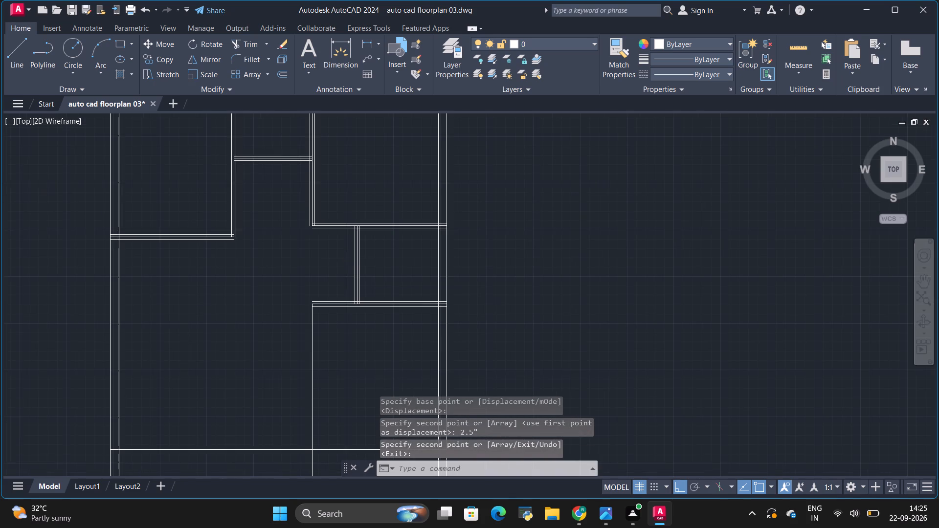
# Copy the left vertical wall line of the bottom-right room 2.5" to the left from its midpoint.
pyautogui.scroll(-1, 349, 260)
pyautogui.scroll(1, 329, 315)
pyautogui.click(336, 286)
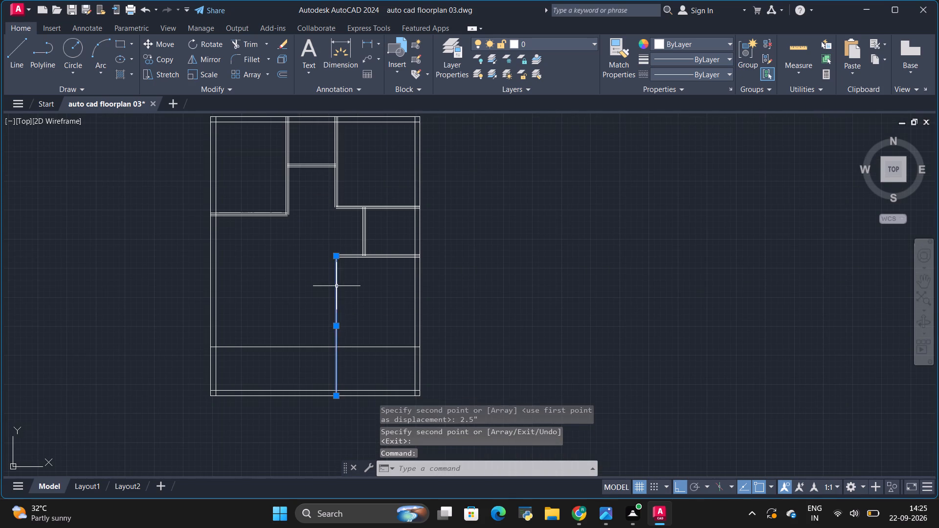
pyautogui.scroll(2, 338, 310)
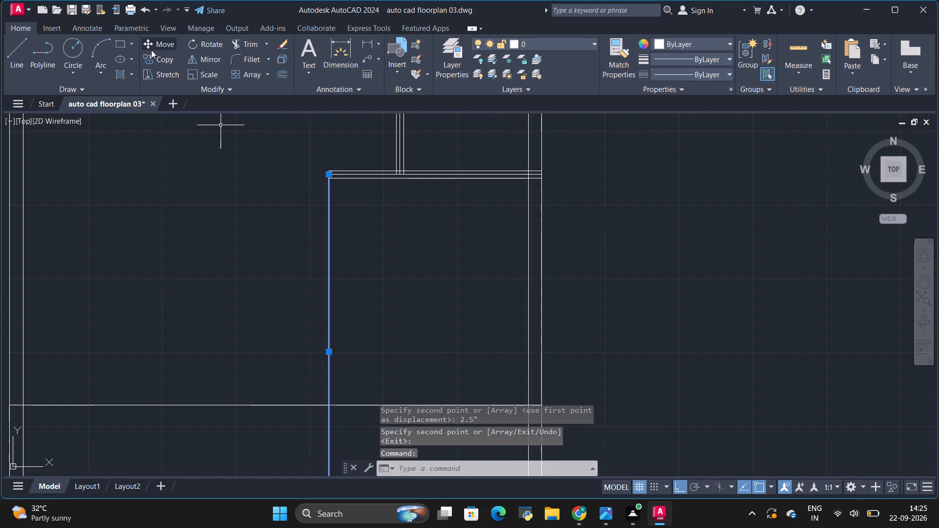
pyautogui.click(175, 59)
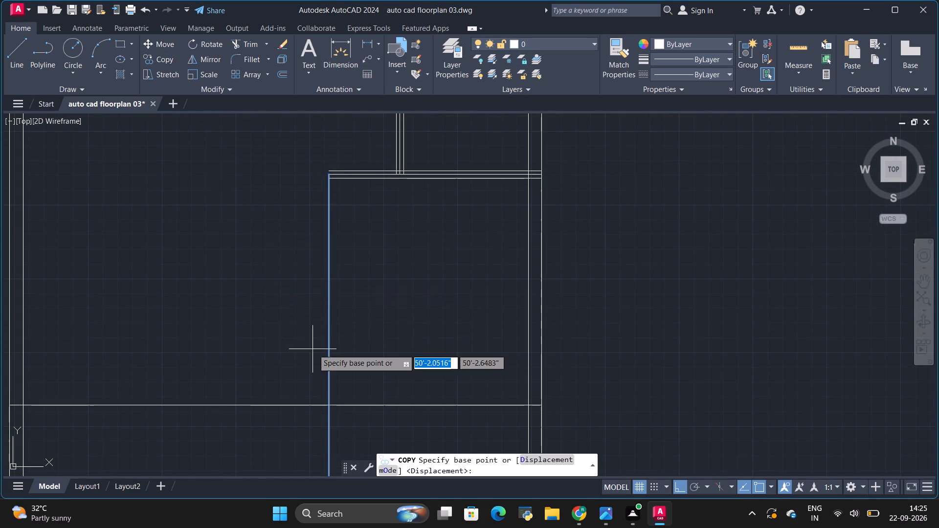
pyautogui.click(332, 353)
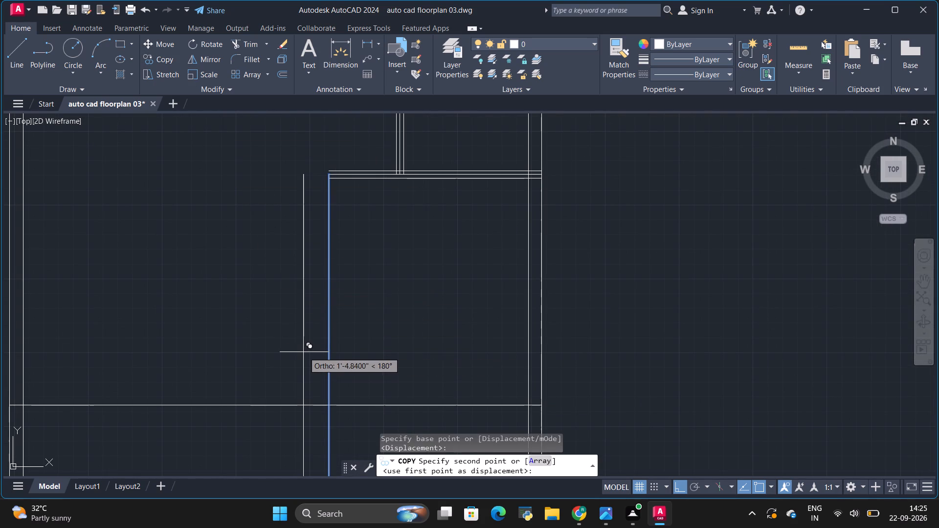
pyautogui.press('BackSpace')
pyautogui.press('BackSpace')
pyautogui.write('2.5')
pyautogui.hotkey('shift', '"')
pyautogui.press('Return')
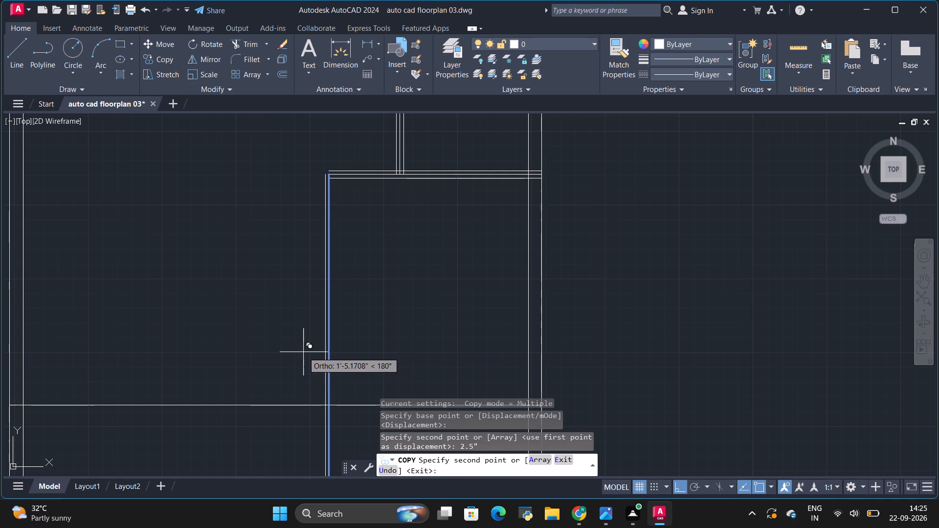
# Copy the same left wall line of the bottom-right room 2.5" to the right from the same base point.
pyautogui.press('BackSpace')
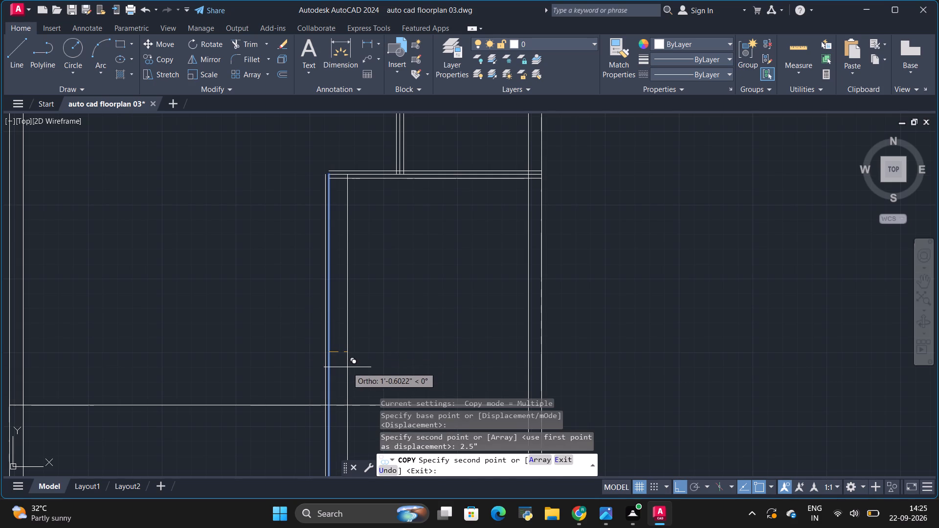
pyautogui.press('BackSpace')
pyautogui.write('2.5')
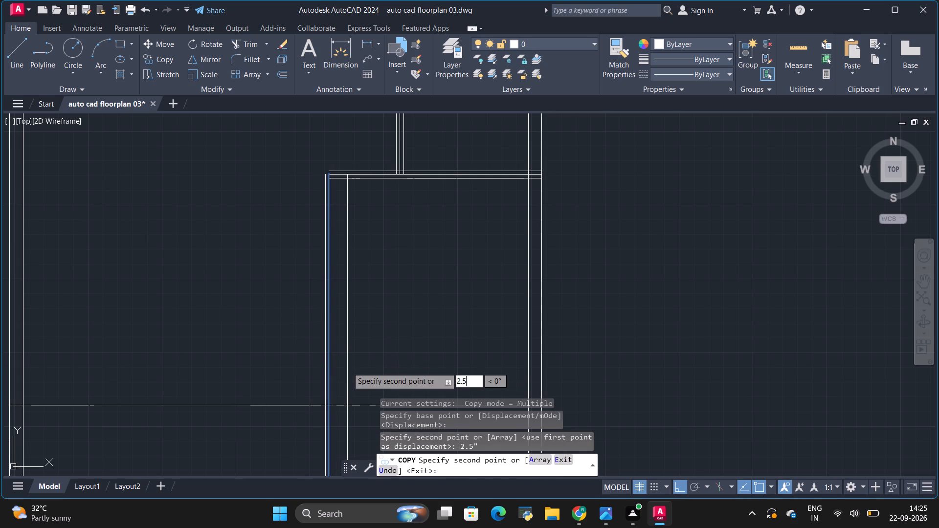
pyautogui.hotkey('shift', '"')
pyautogui.press('Return')
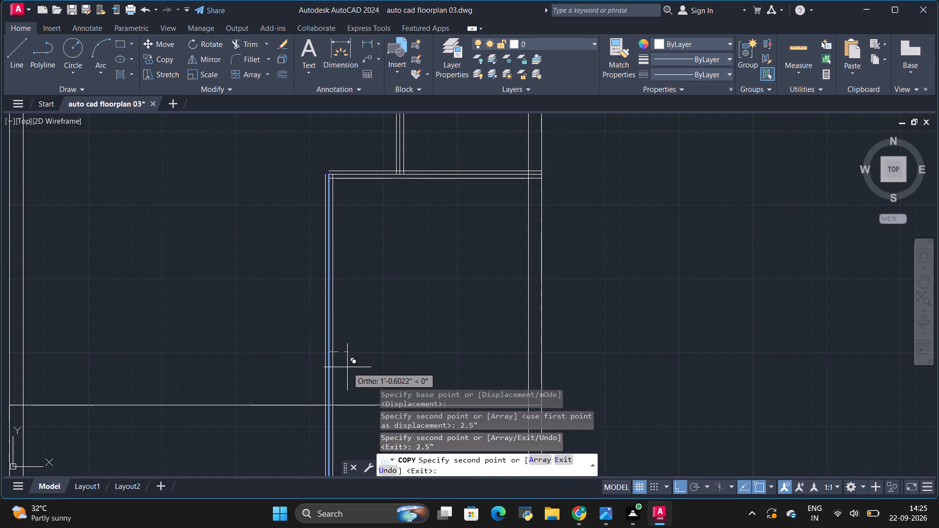
pyautogui.scroll(-2, 275, 346)
pyautogui.press('space')
# Copy the full-width horizontal wall line near the bottom of the plan 2.5" upward from its midpoint.
pyautogui.scroll(3, 291, 341)
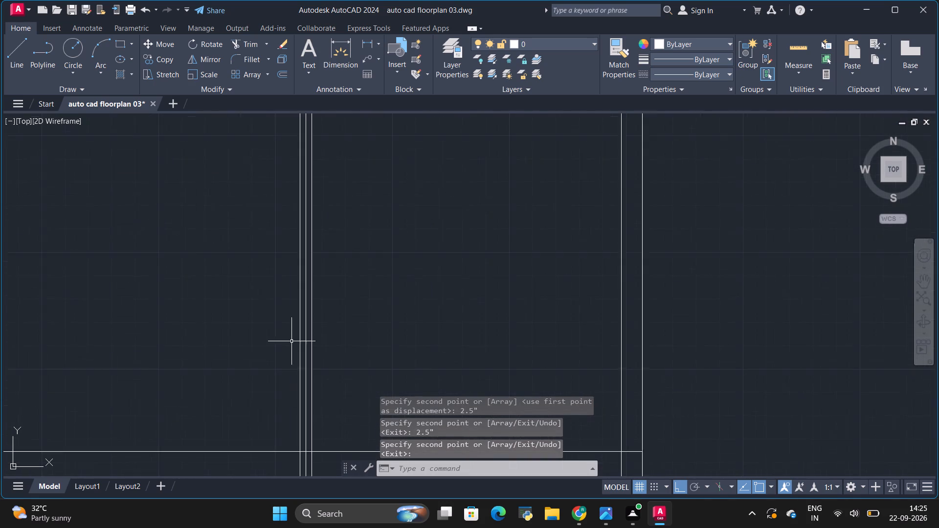
pyautogui.scroll(1, 291, 341)
pyautogui.scroll(-3, 319, 331)
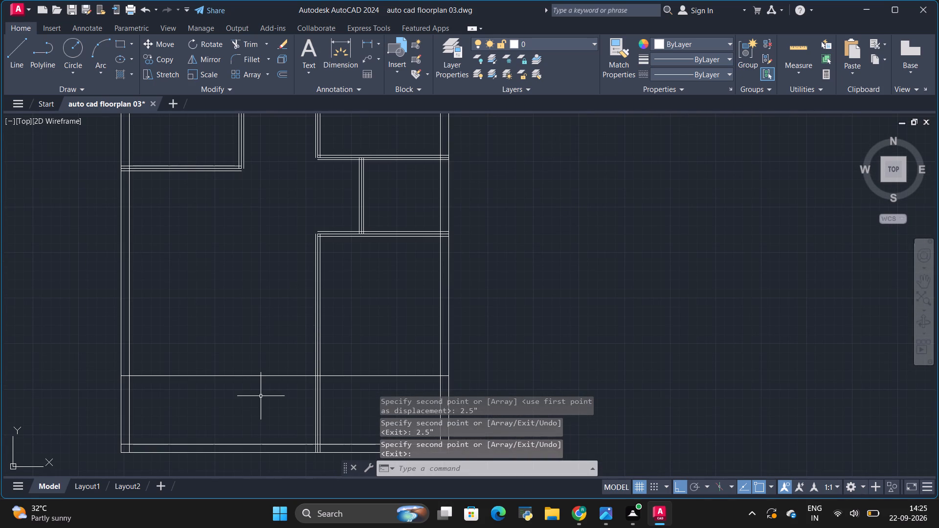
pyautogui.scroll(-1, 300, 326)
pyautogui.scroll(2, 294, 405)
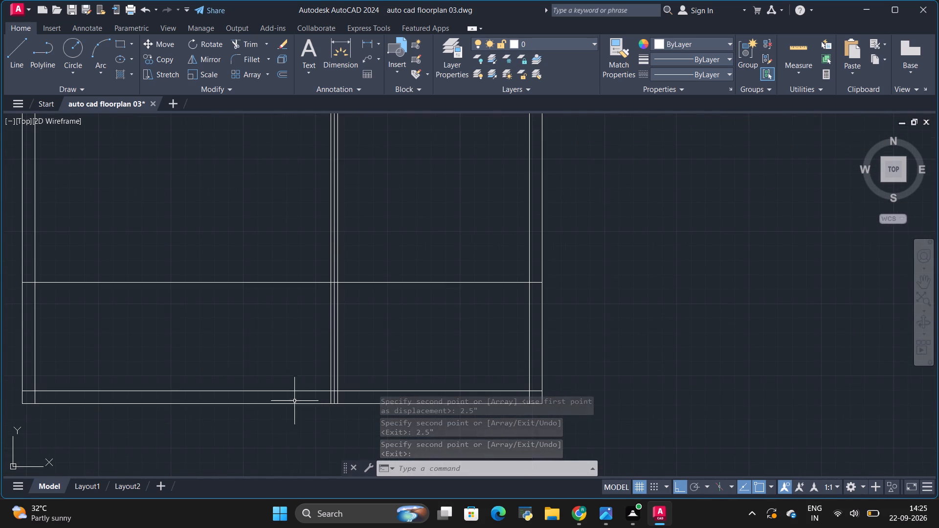
pyautogui.scroll(-1, 315, 370)
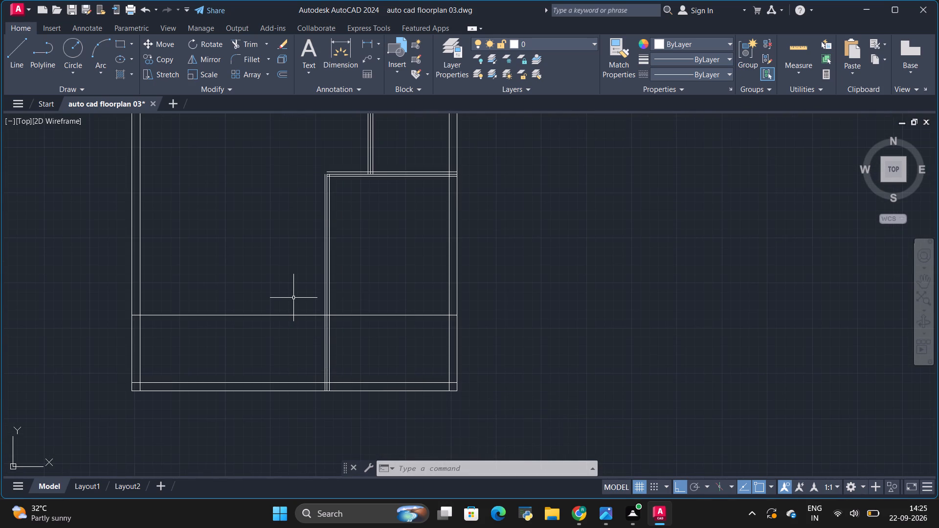
pyautogui.scroll(-1, 293, 297)
pyautogui.scroll(1, 280, 276)
pyautogui.scroll(2, 272, 316)
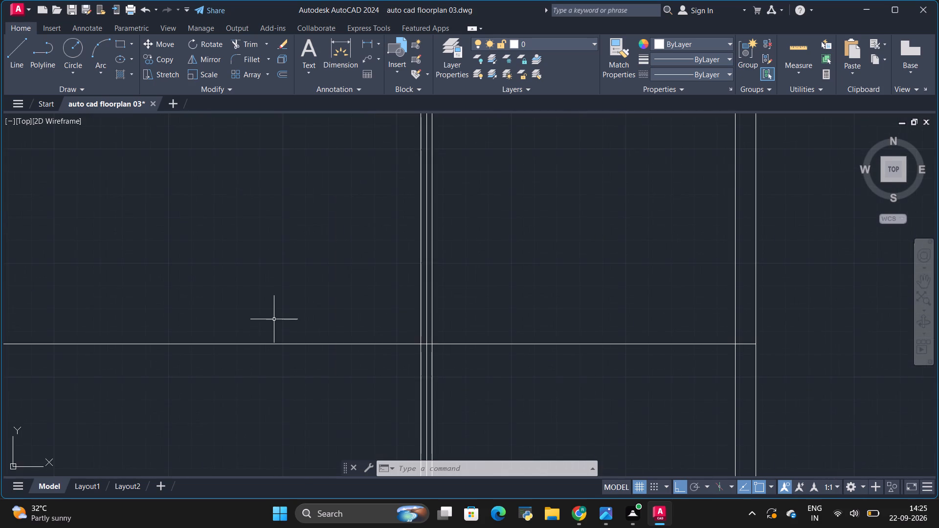
pyautogui.scroll(-2, 277, 319)
pyautogui.click(265, 329)
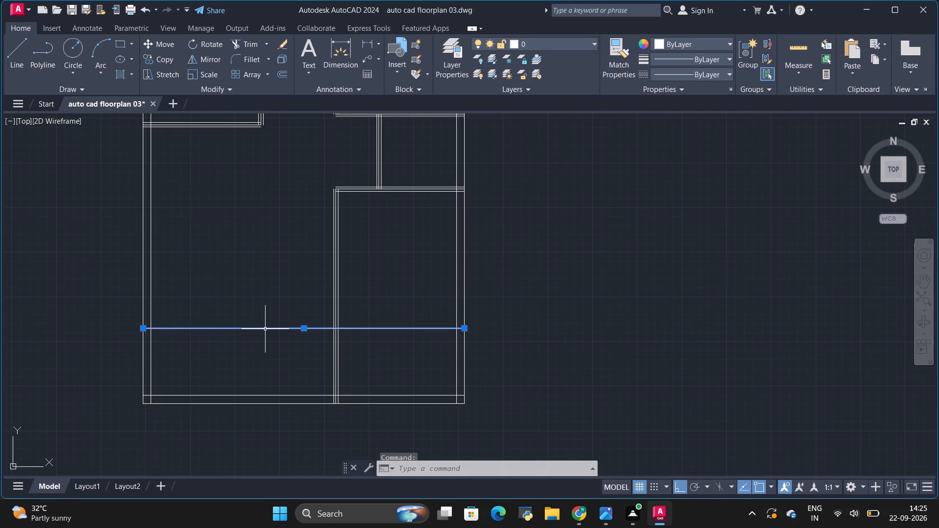
pyautogui.click(154, 61)
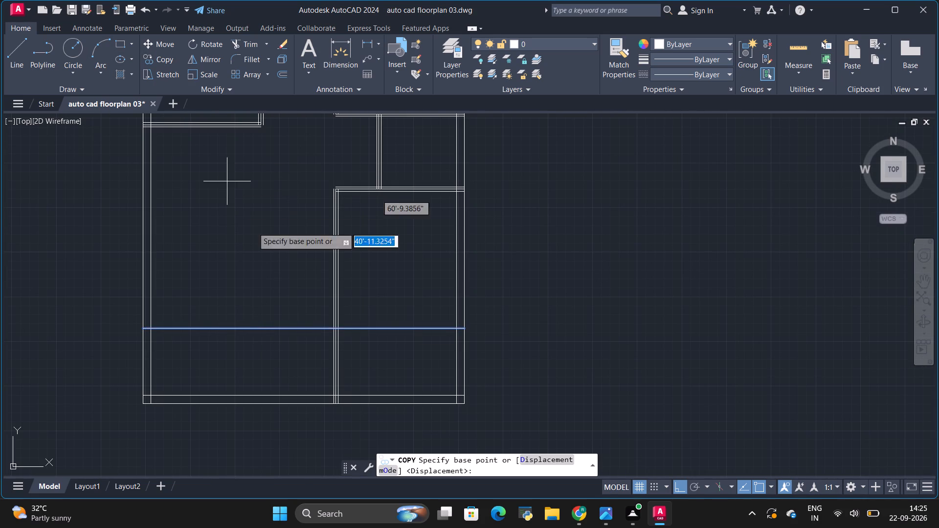
pyautogui.click(302, 328)
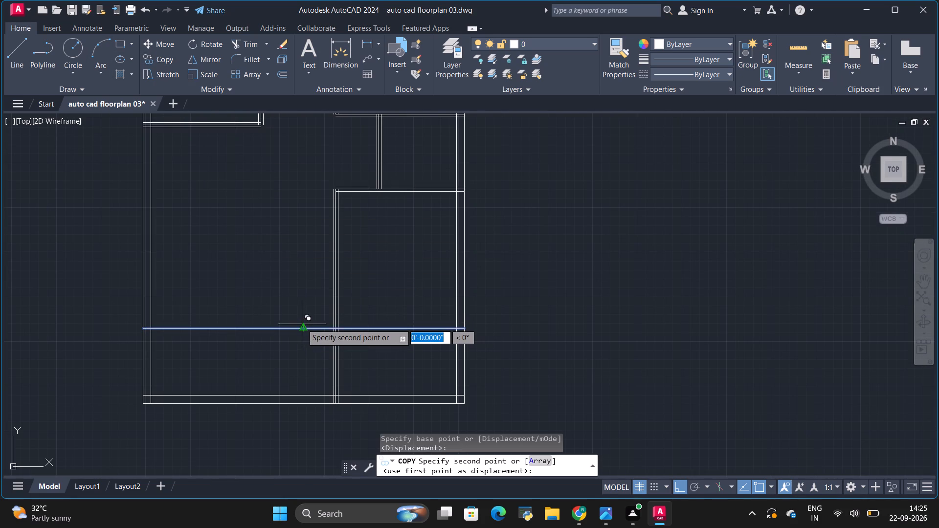
pyautogui.press('BackSpace')
pyautogui.press('BackSpace')
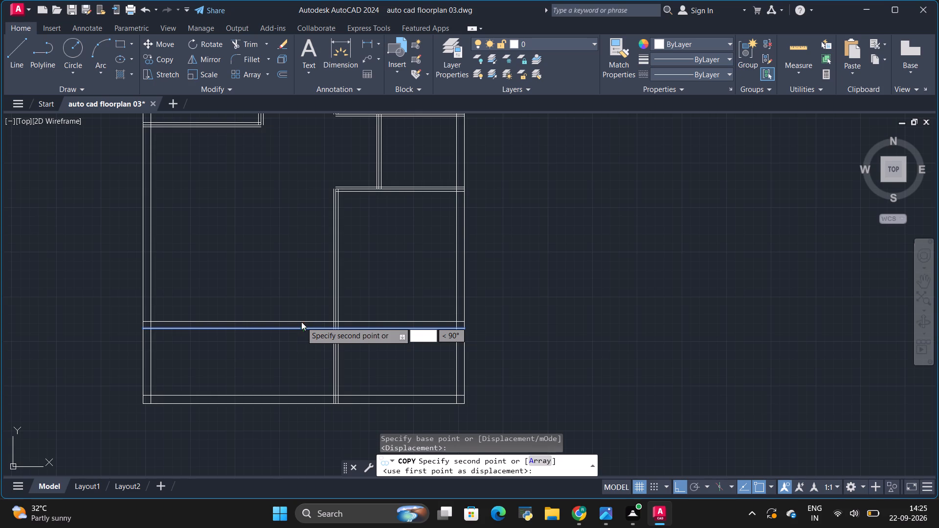
pyautogui.write('2.5')
pyautogui.hotkey('shift', '"')
pyautogui.press('Return')
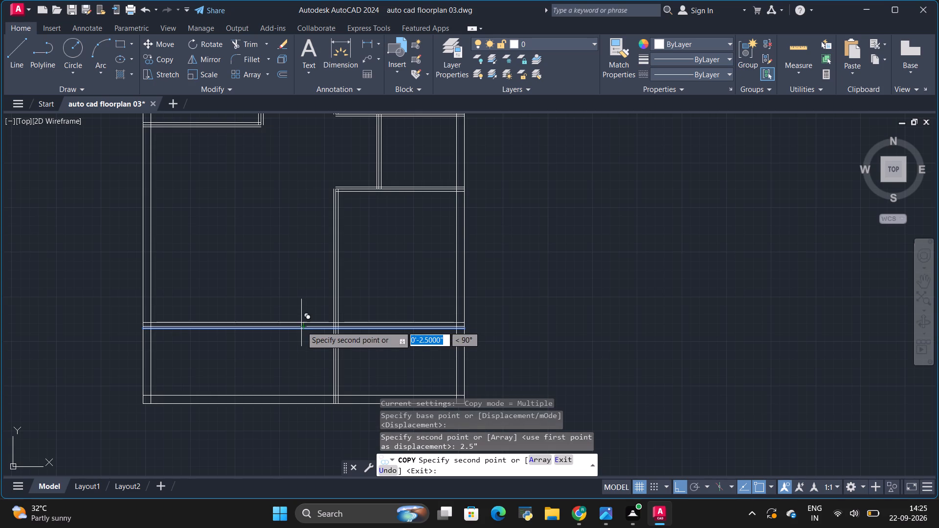
# Copy the same full-width horizontal wall line 2.5" downward from the same base point.
pyautogui.scroll(2, 299, 337)
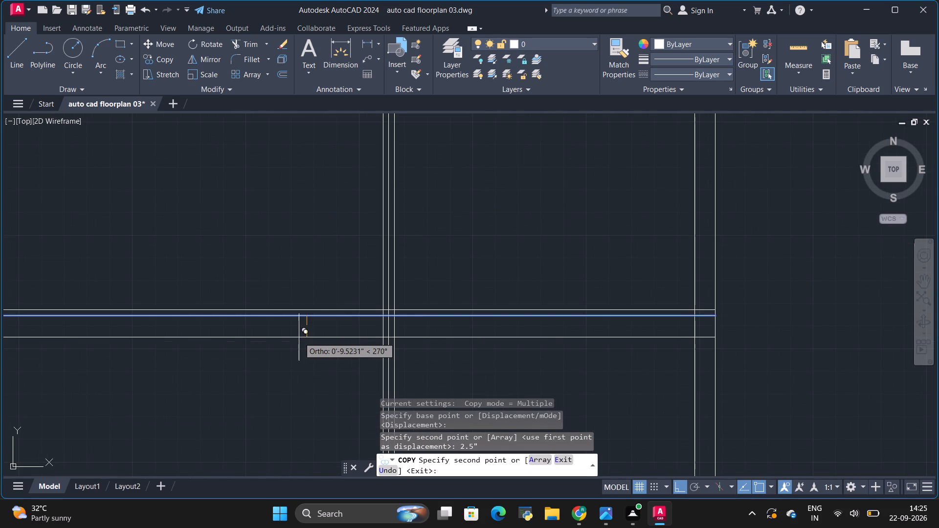
pyautogui.scroll(-2, 299, 337)
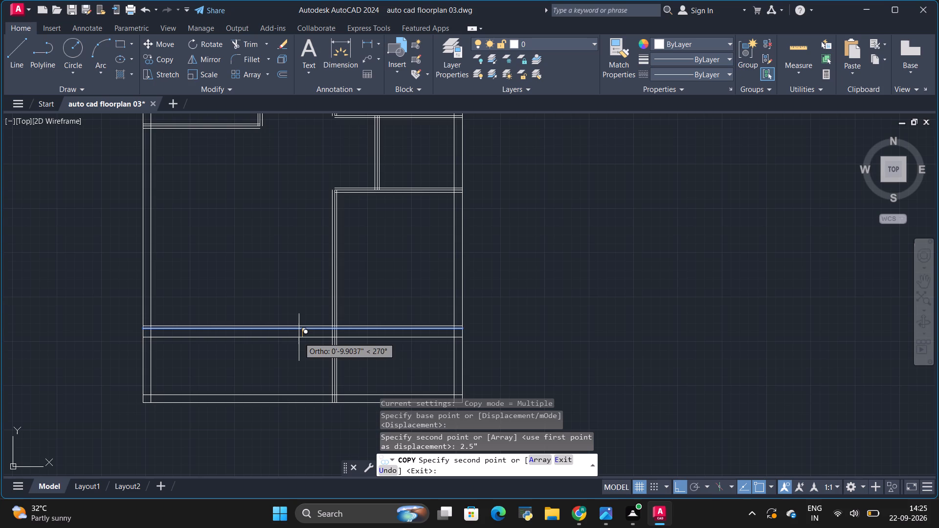
pyautogui.press('BackSpace')
pyautogui.press('BackSpace')
pyautogui.write('2.5"')
pyautogui.press('Return')
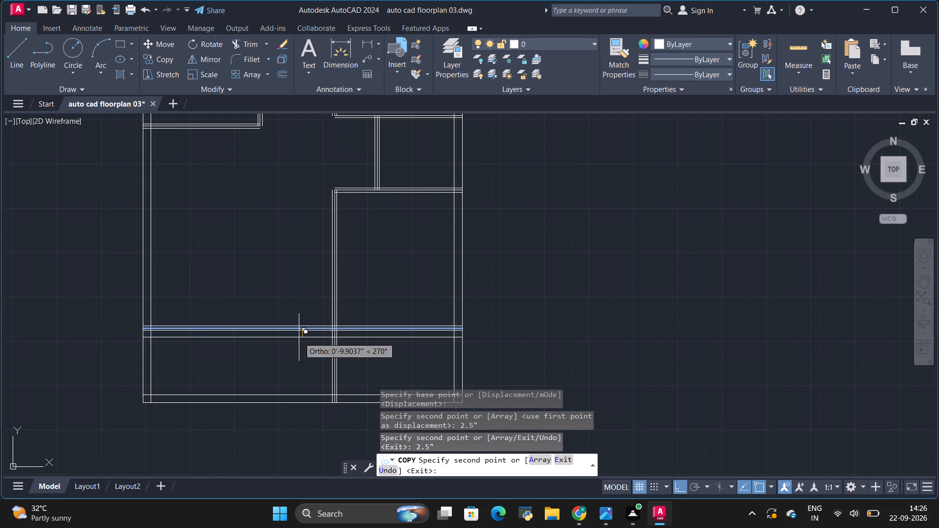
pyautogui.scroll(2, 299, 331)
pyautogui.press('space')
pyautogui.scroll(-2, 344, 317)
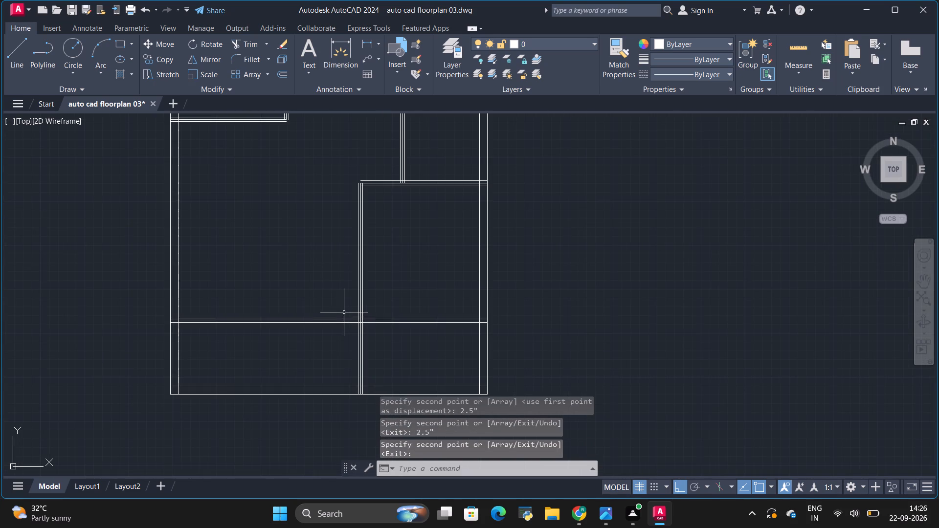
# Close the top-left room's outer bottom-right corner by stretching its lowest wall line 2.5" right and its outermost right wall line down to meet it.
pyautogui.scroll(-2, 343, 311)
pyautogui.scroll(3, 290, 185)
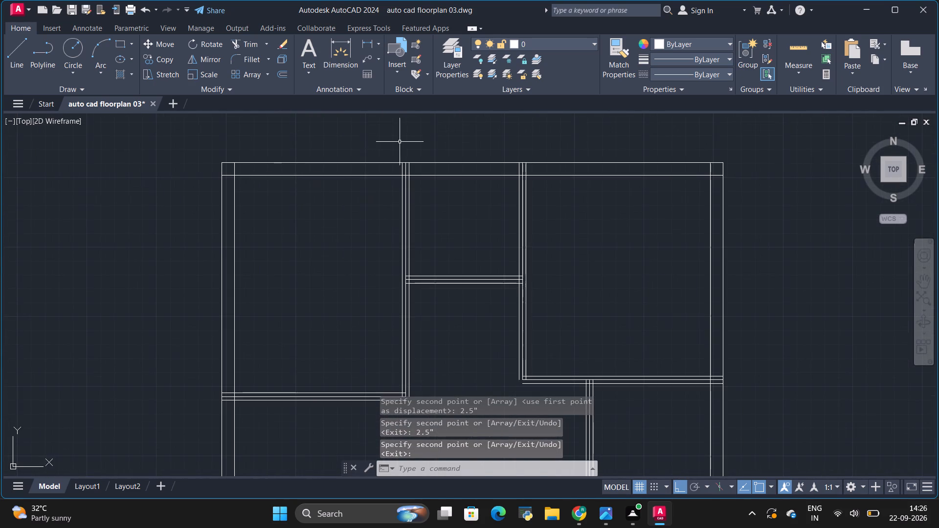
pyautogui.scroll(3, 415, 155)
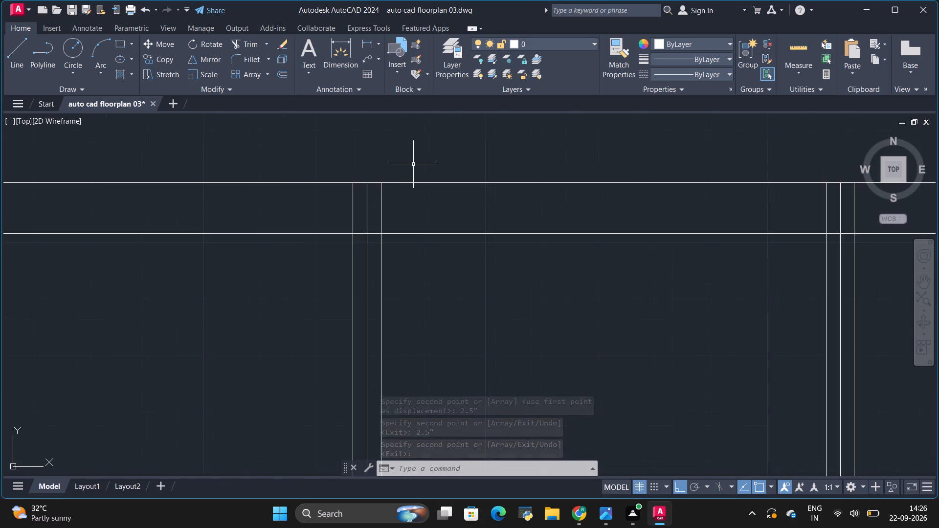
pyautogui.scroll(1, 413, 164)
pyautogui.scroll(-5, 413, 164)
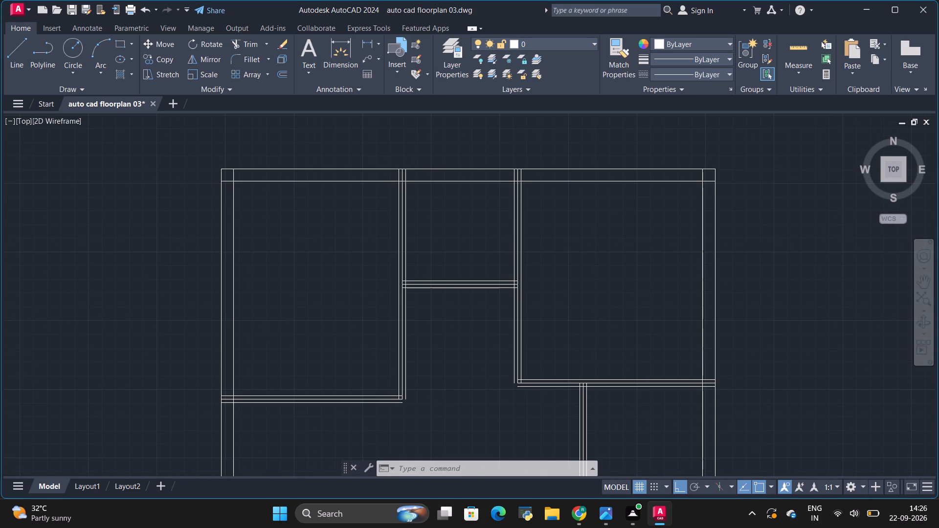
pyautogui.scroll(-1, 413, 164)
pyautogui.scroll(6, 409, 259)
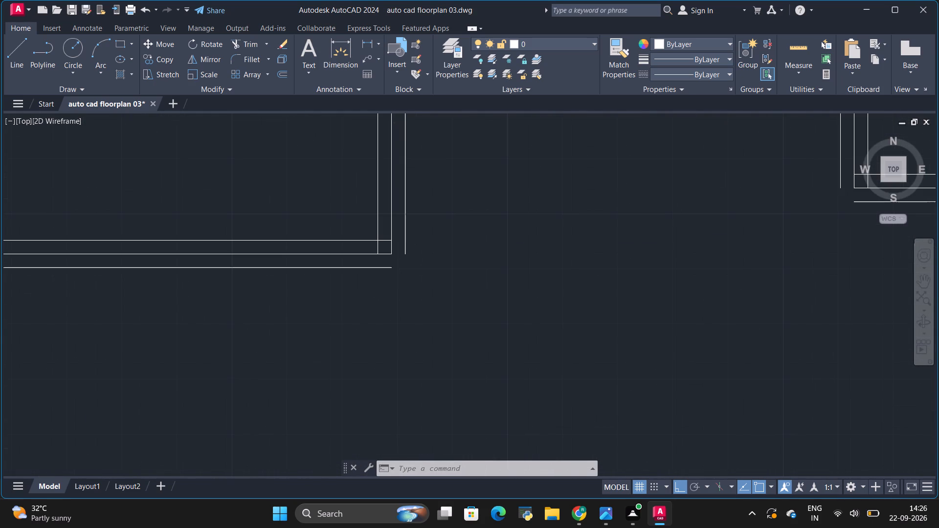
pyautogui.scroll(2, 398, 242)
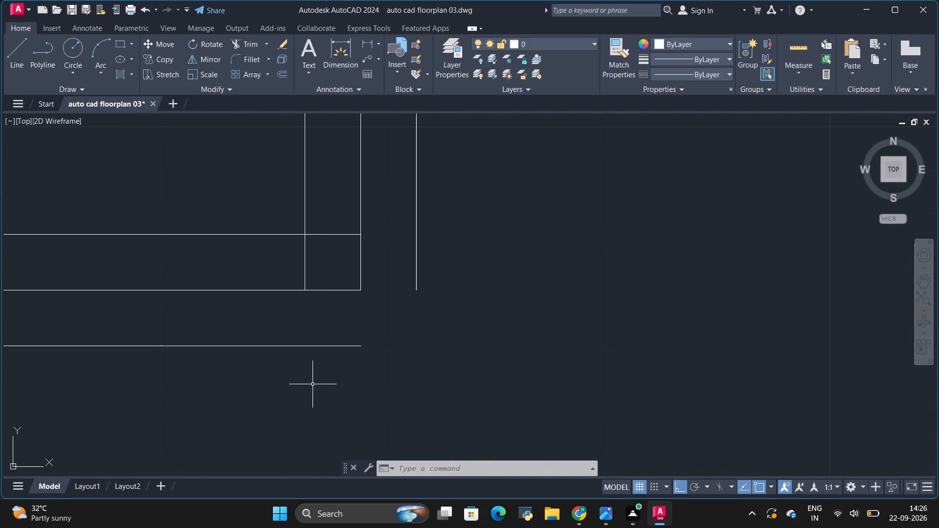
pyautogui.click(328, 345)
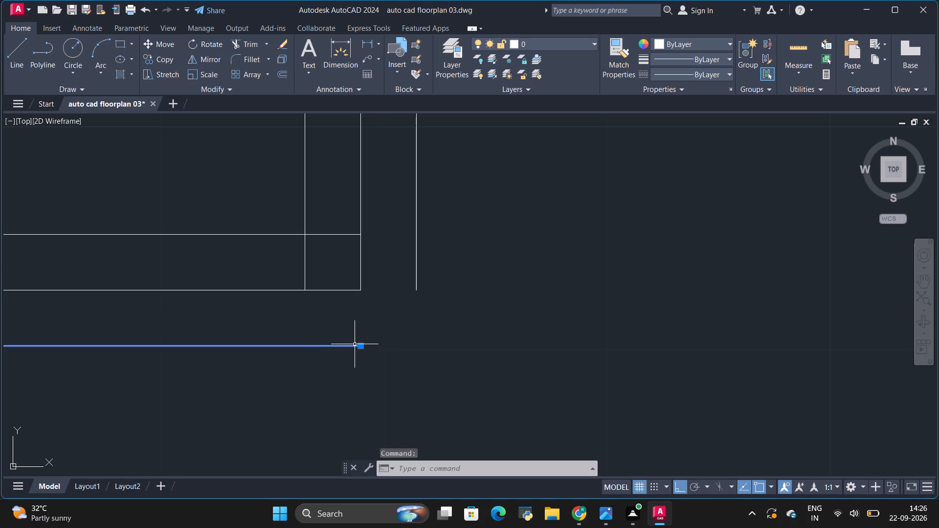
pyautogui.click(360, 348)
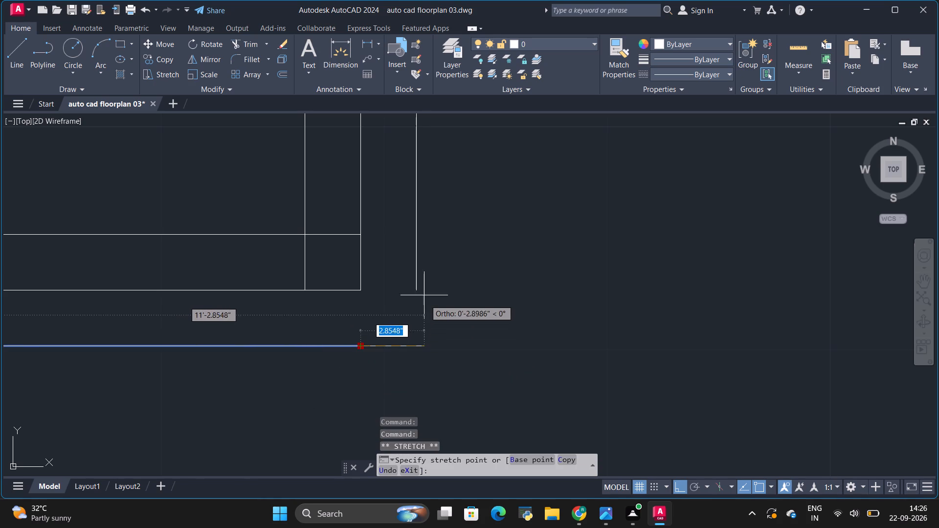
pyautogui.click(417, 346)
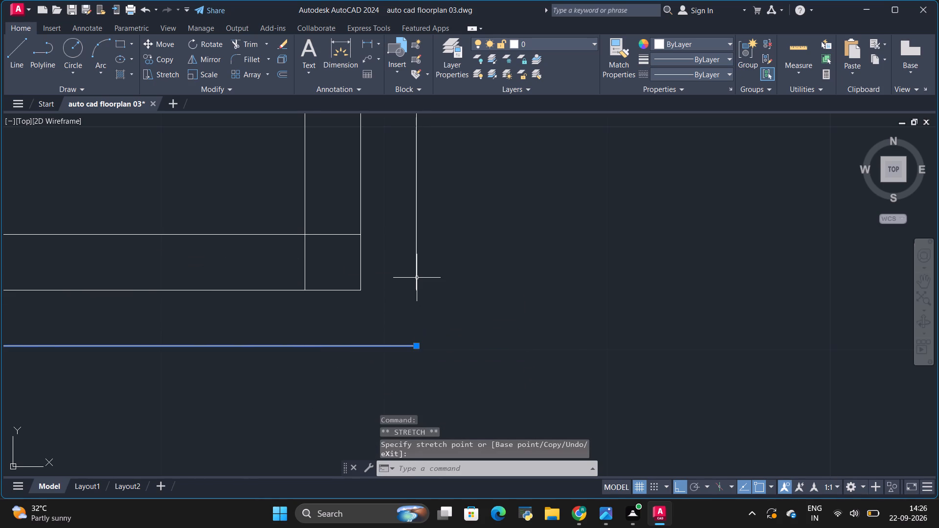
pyautogui.click(417, 277)
pyautogui.click(415, 289)
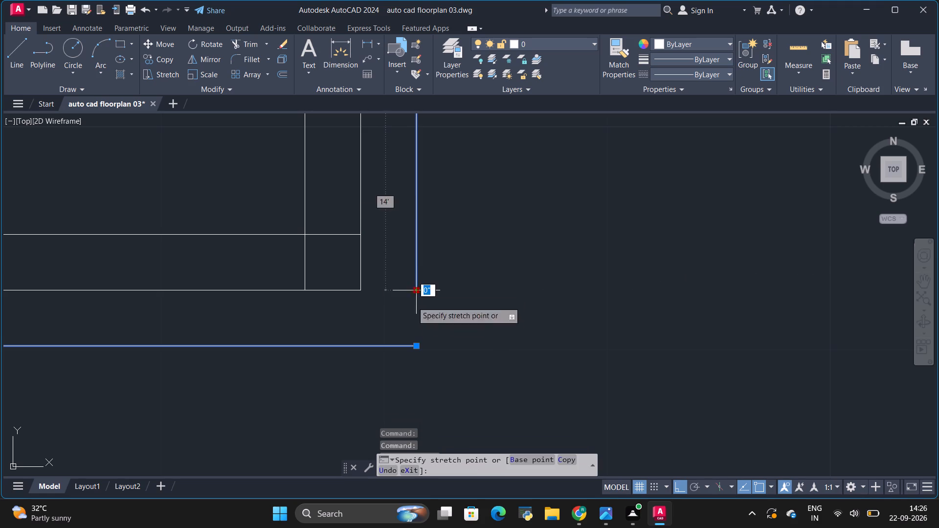
pyautogui.click(416, 346)
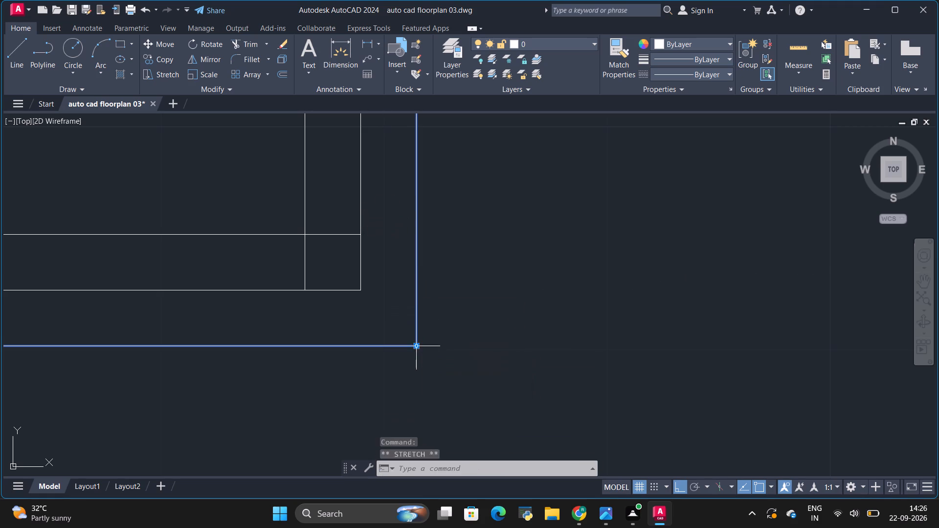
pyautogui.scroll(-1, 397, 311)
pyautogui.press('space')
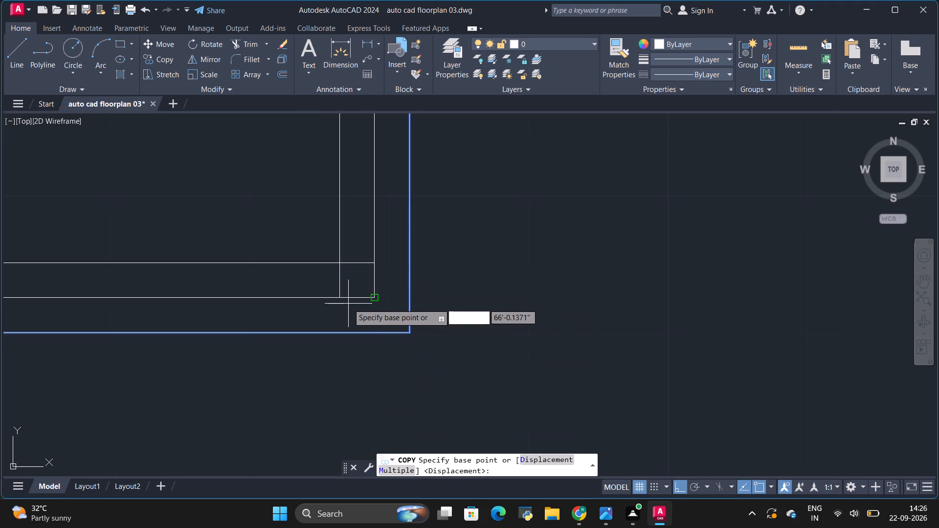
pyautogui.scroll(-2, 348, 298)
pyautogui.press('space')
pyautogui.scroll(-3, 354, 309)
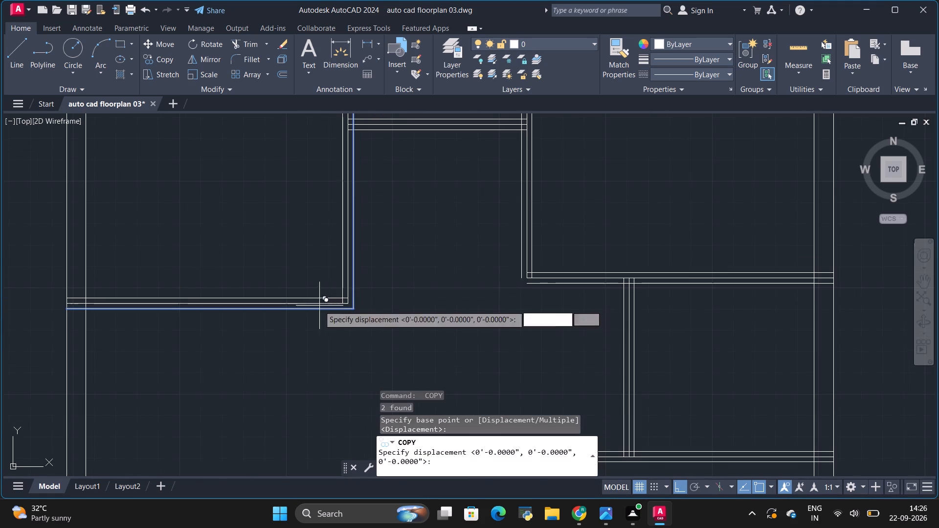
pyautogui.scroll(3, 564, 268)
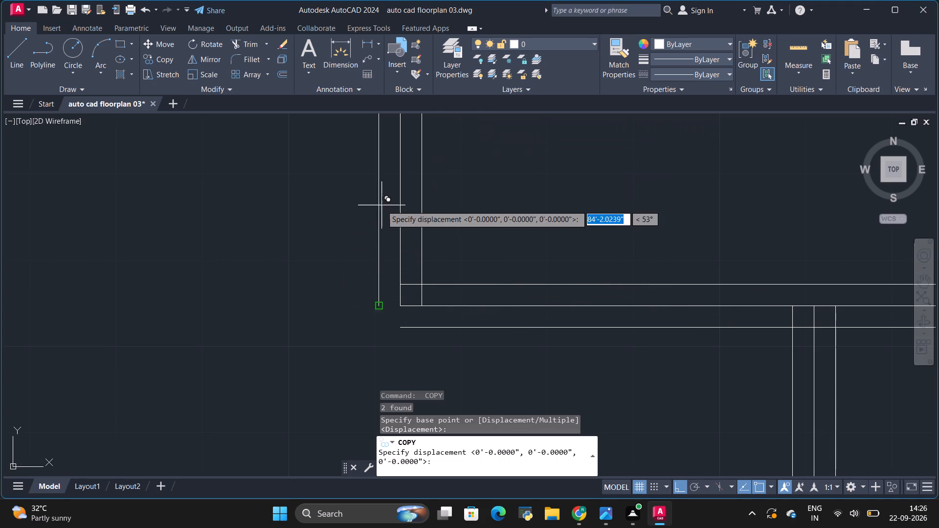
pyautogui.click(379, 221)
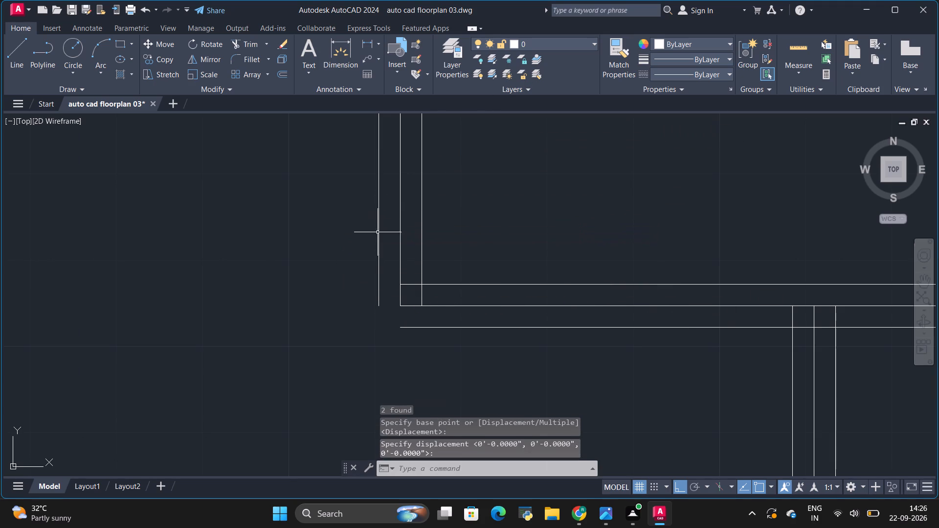
# Close the top-right room's outer bottom-left corner by stretching its leftmost wall line 2.5" down and its lowest wall line 2.5" left to meet it.
pyautogui.click(380, 268)
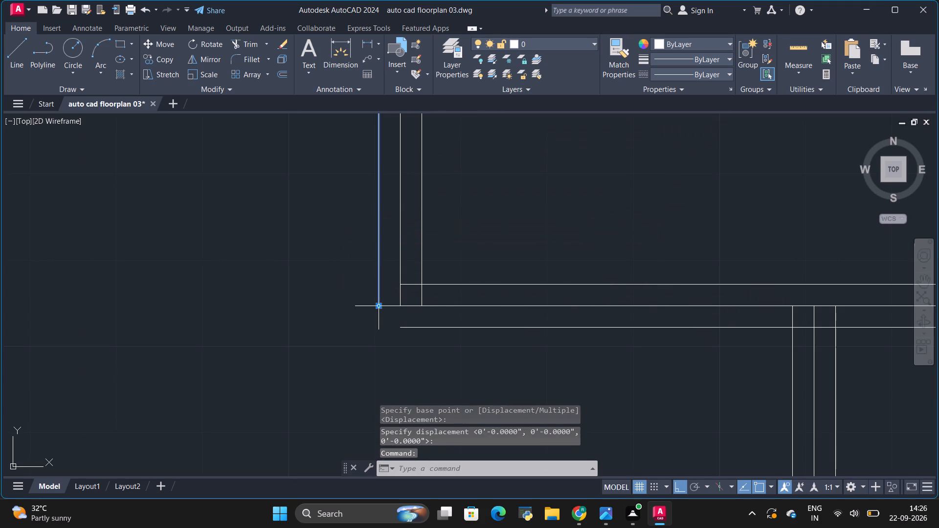
pyautogui.click(380, 306)
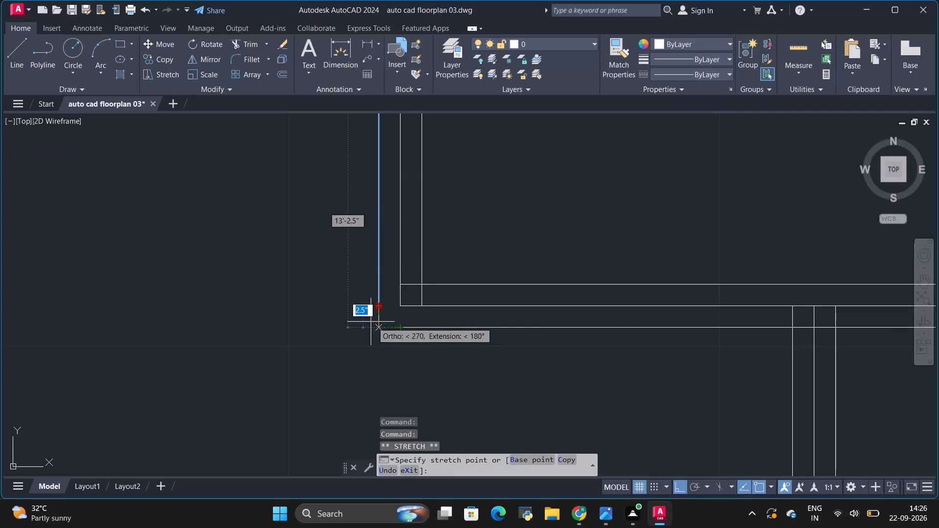
pyautogui.click(378, 323)
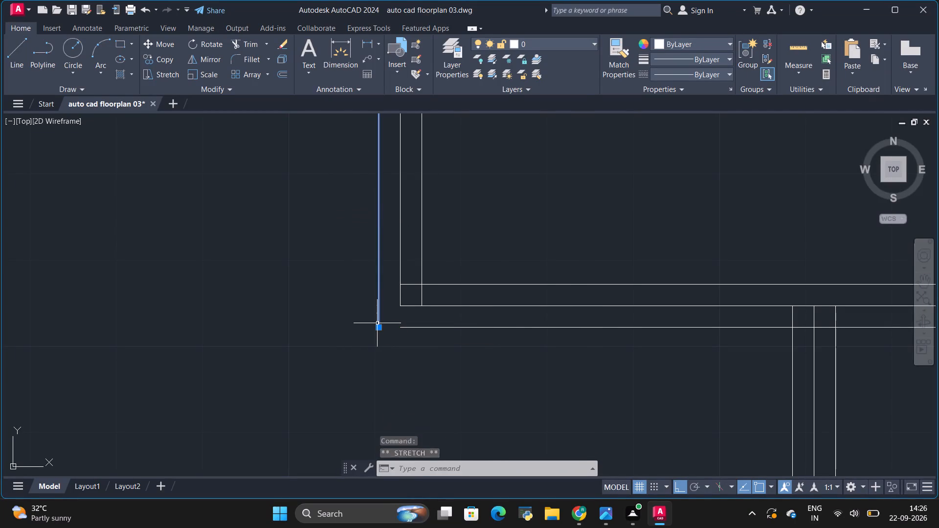
pyautogui.press('space')
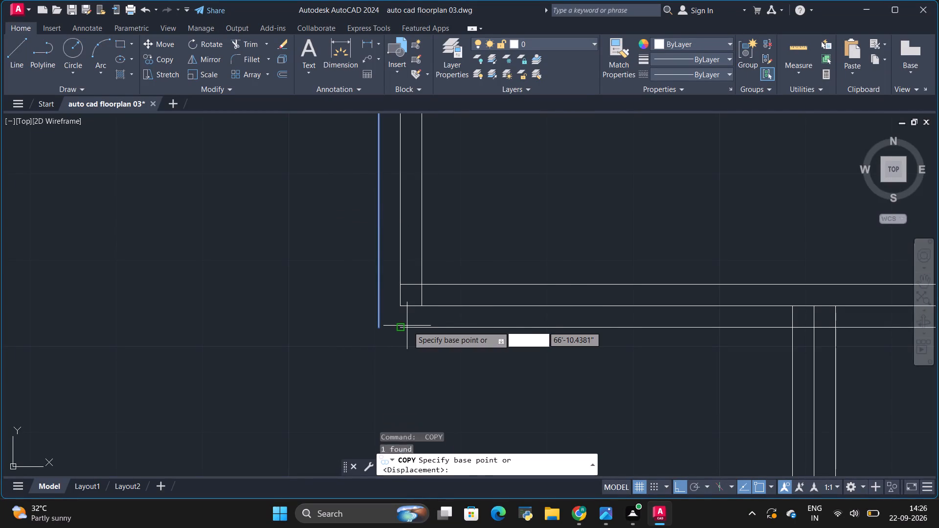
pyautogui.click(408, 326)
pyautogui.press('space')
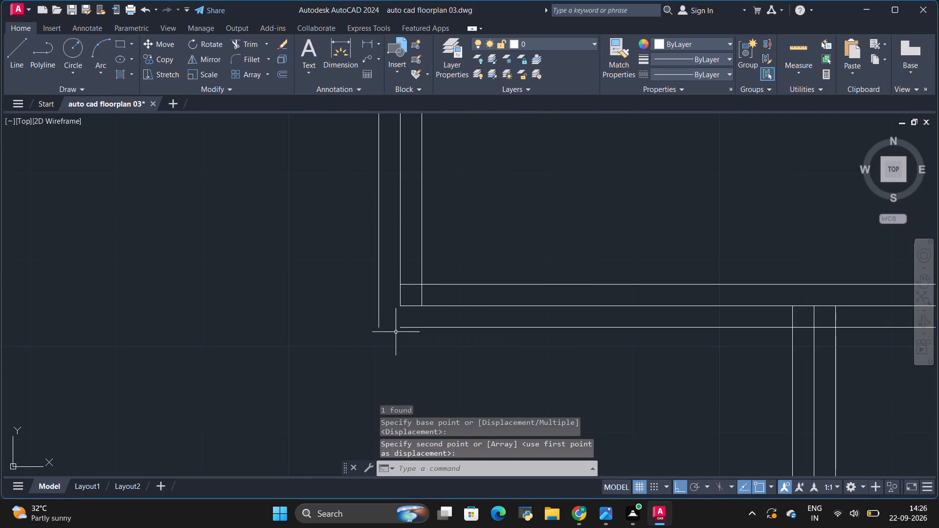
pyautogui.click(403, 327)
pyautogui.click(400, 327)
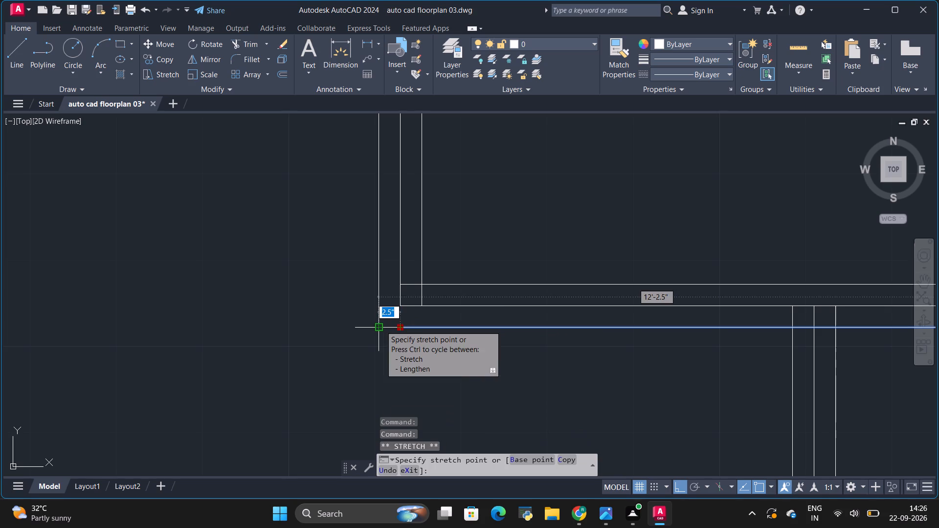
pyautogui.click(380, 326)
pyautogui.press('space')
pyautogui.scroll(-1, 315, 267)
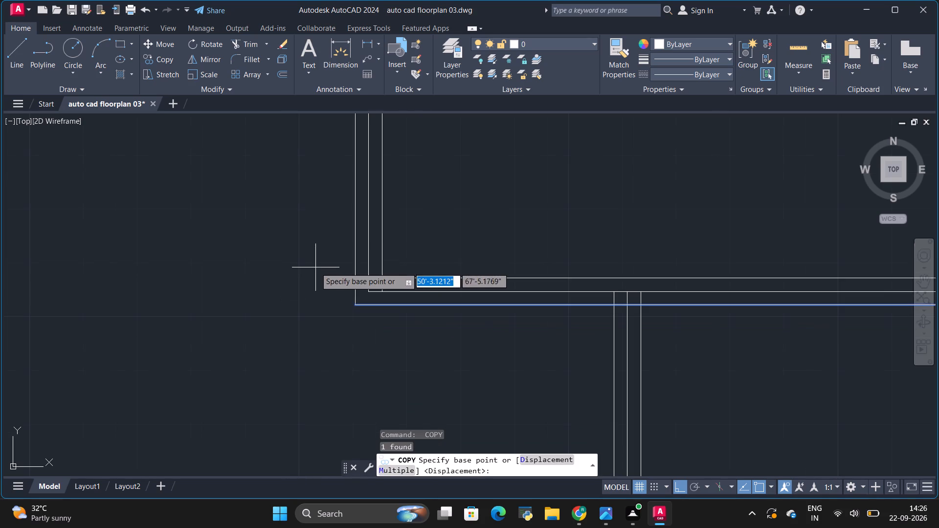
pyautogui.press('space')
pyautogui.click(316, 263)
# Examine the wall corners and junctions around the whole floor plan.
pyautogui.scroll(-3, 318, 263)
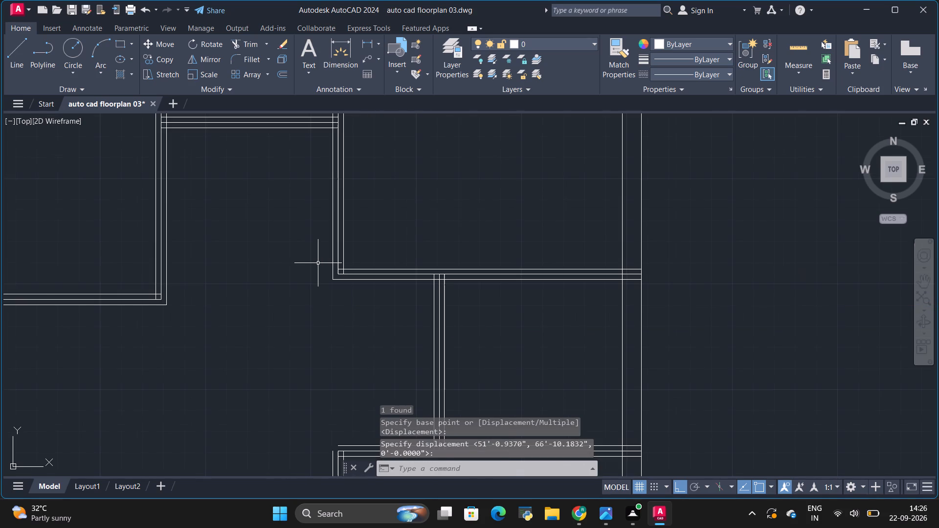
pyautogui.scroll(-2, 339, 255)
pyautogui.scroll(3, 412, 166)
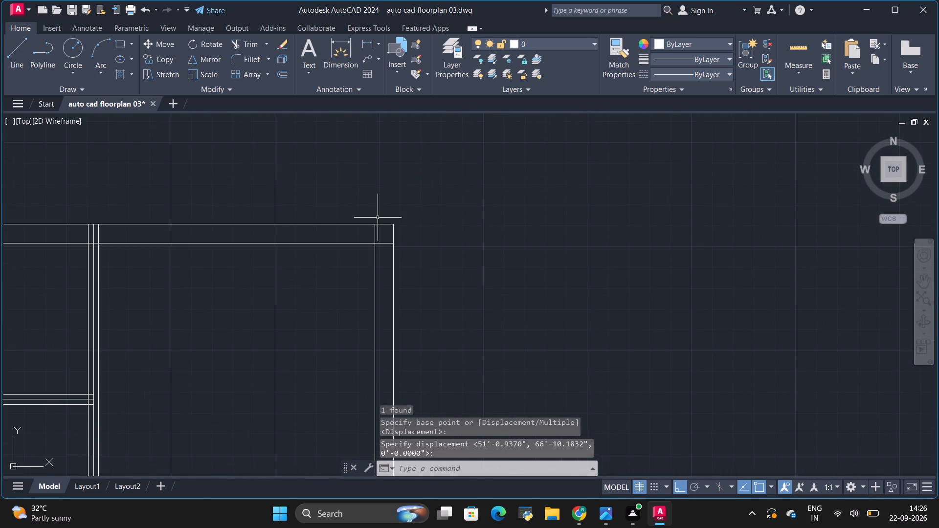
pyautogui.scroll(-4, 531, 207)
pyautogui.scroll(3, 482, 211)
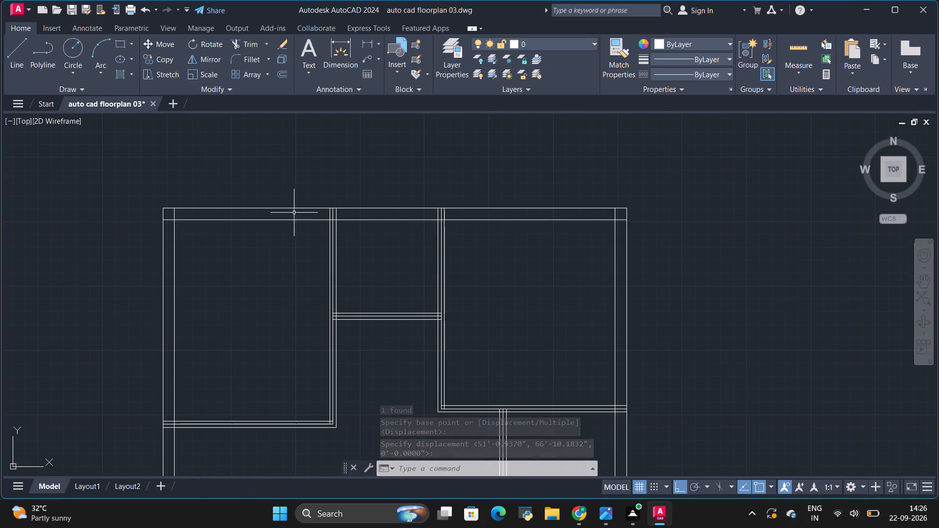
pyautogui.scroll(-1, 351, 203)
pyautogui.scroll(3, 239, 364)
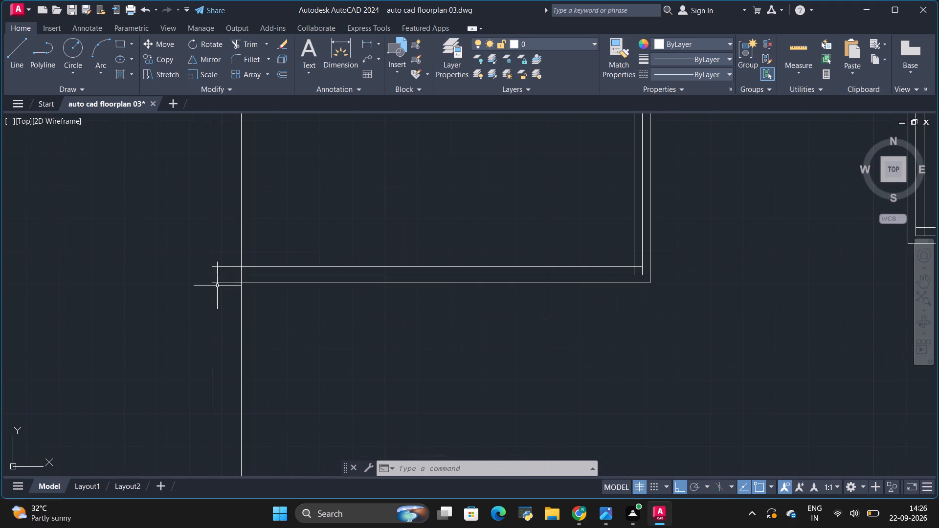
pyautogui.scroll(-4, 278, 249)
pyautogui.scroll(2, 270, 391)
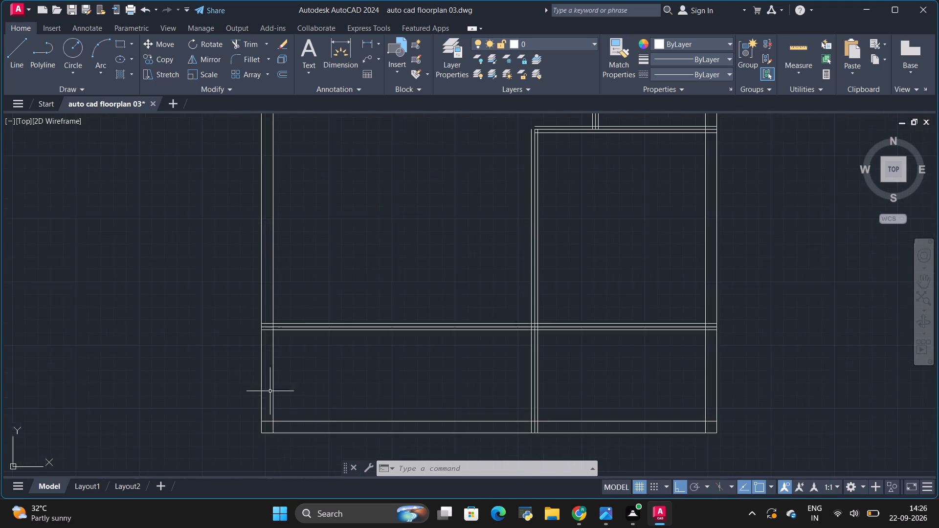
pyautogui.scroll(1, 270, 391)
pyautogui.scroll(-3, 270, 360)
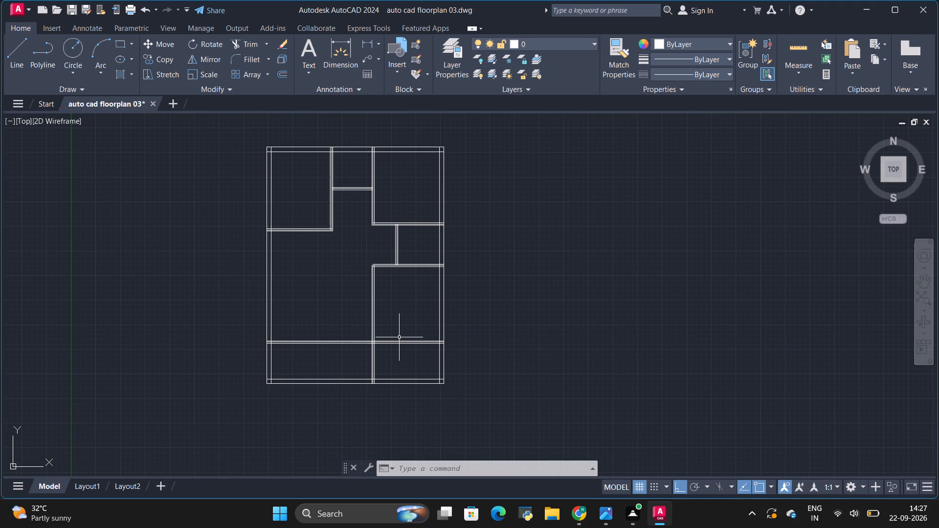
# Save the drawing.
pyautogui.hotkey('ctrl', 's')
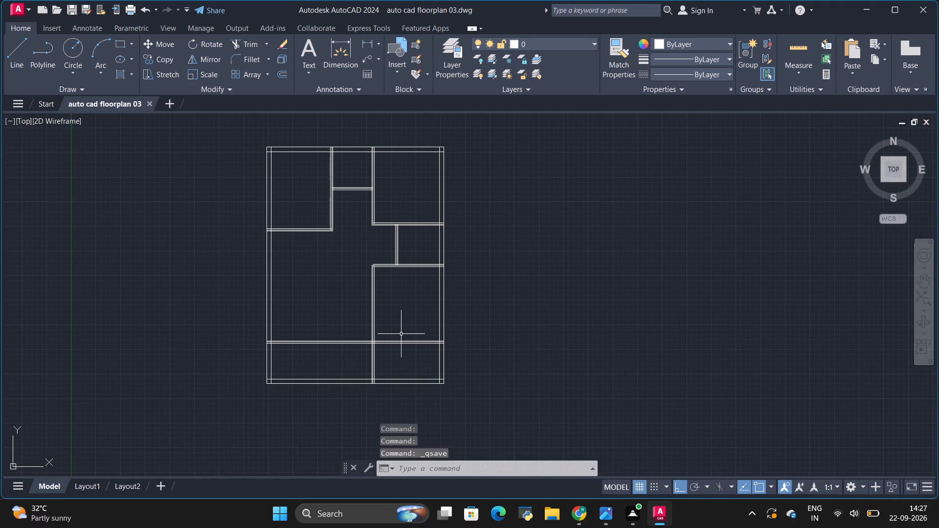
# Compare with the reference image and trim both bottom outer wall lines of the sitout between the left outer wall and the inner vertical wall.
pyautogui.hotkey('alt', 'Tab')
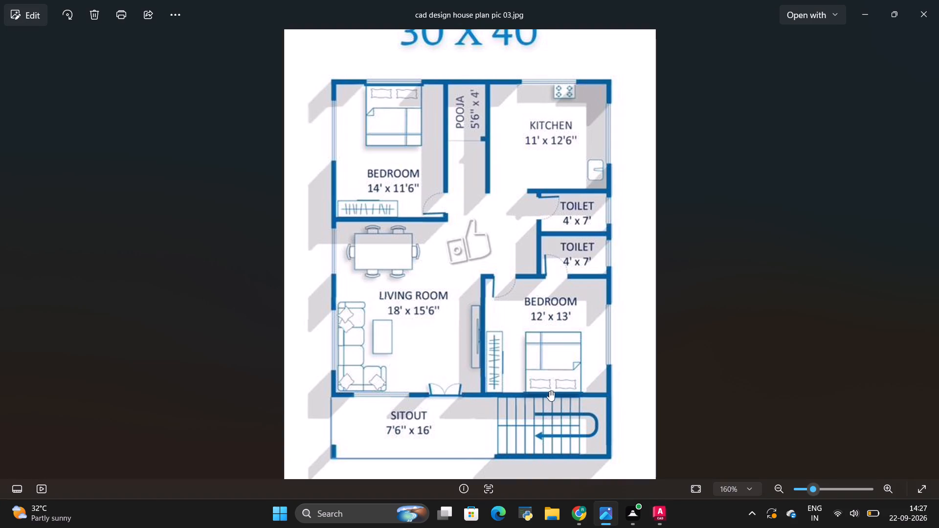
pyautogui.hotkey('alt', 'Tab')
pyautogui.hotkey('alt', 'Tab')
pyautogui.hotkey('alt', 'Tab')
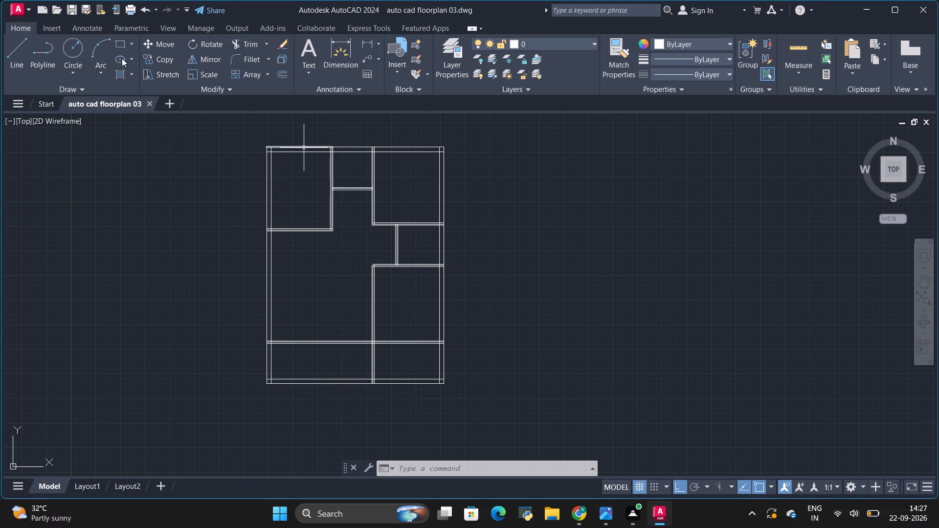
pyautogui.click(247, 44)
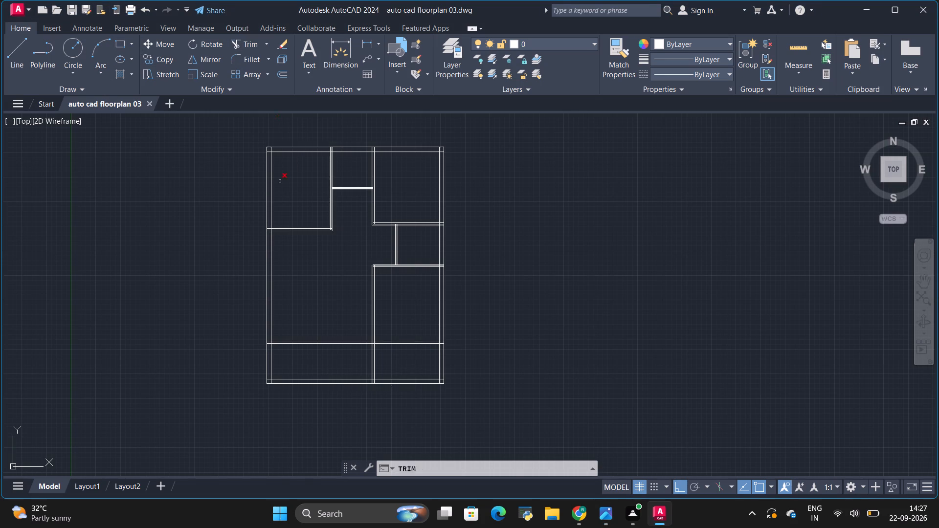
pyautogui.moveTo(326, 351); pyautogui.dragTo(331, 397)
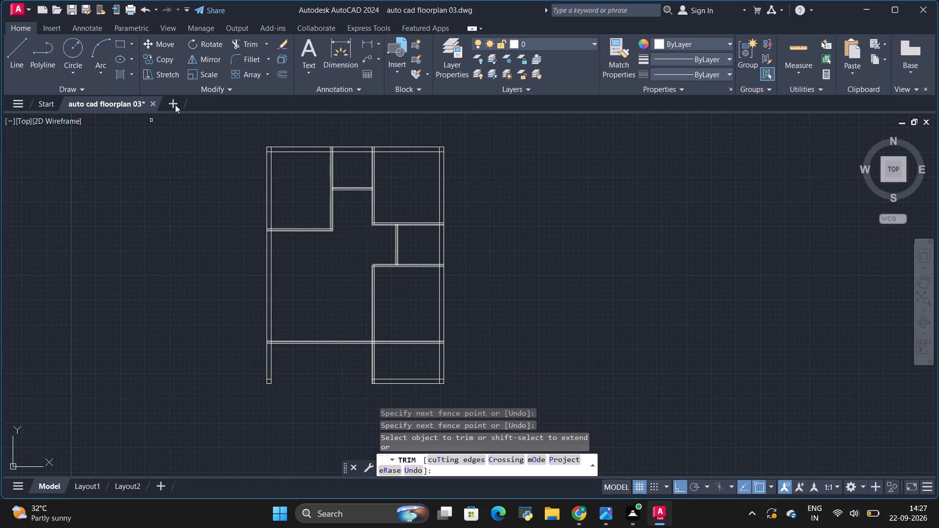
# Draw a short vertical line across the sitout's upper wall, along the left line of the crossing vertical wall, from lower to upper wall line.
pyautogui.click(18, 55)
pyautogui.scroll(2, 343, 352)
pyautogui.scroll(2, 399, 347)
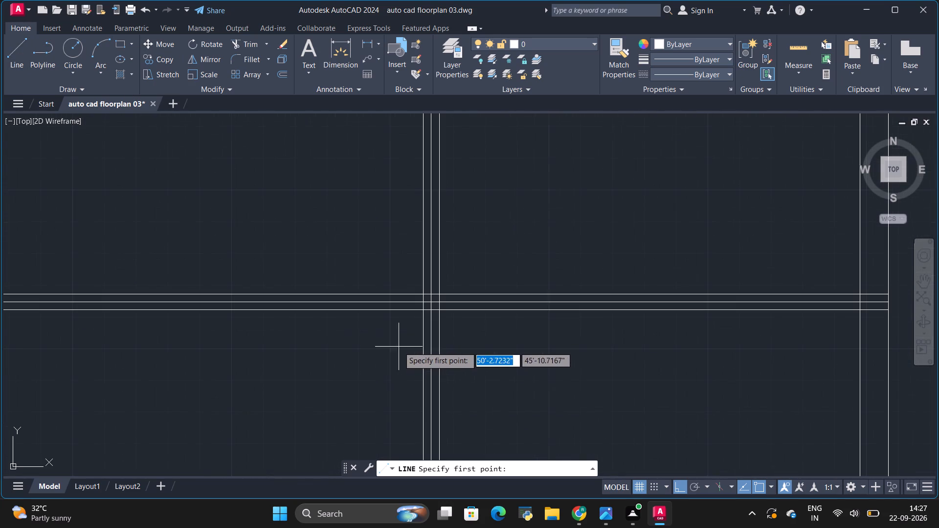
pyautogui.scroll(1, 437, 294)
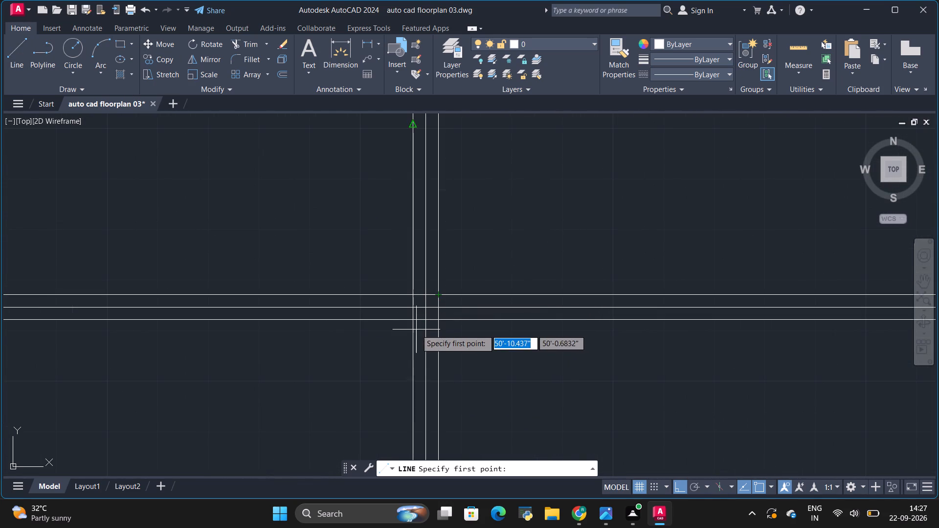
pyautogui.click(414, 319)
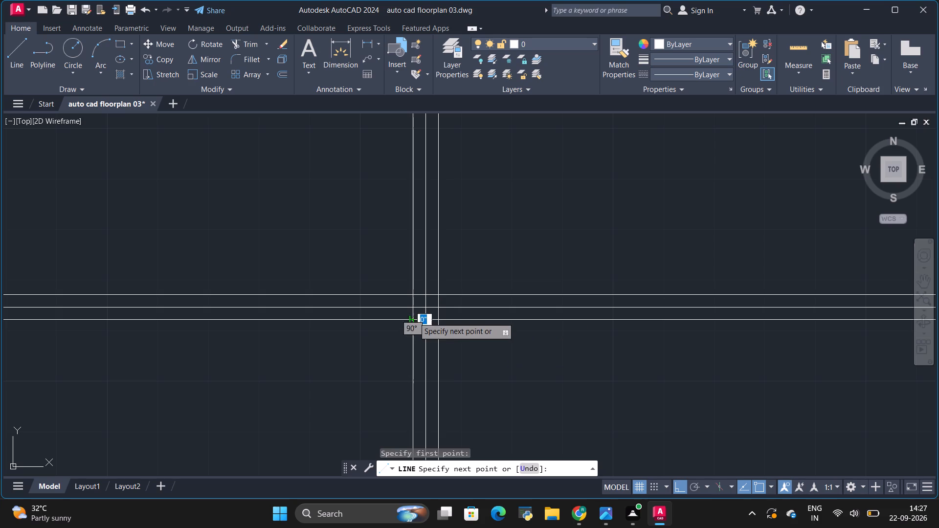
pyautogui.click(414, 292)
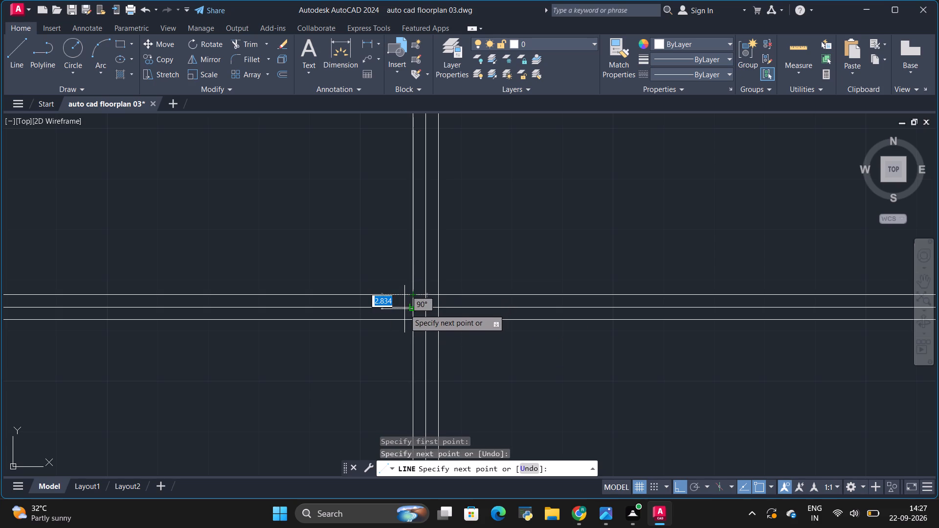
pyautogui.press('space')
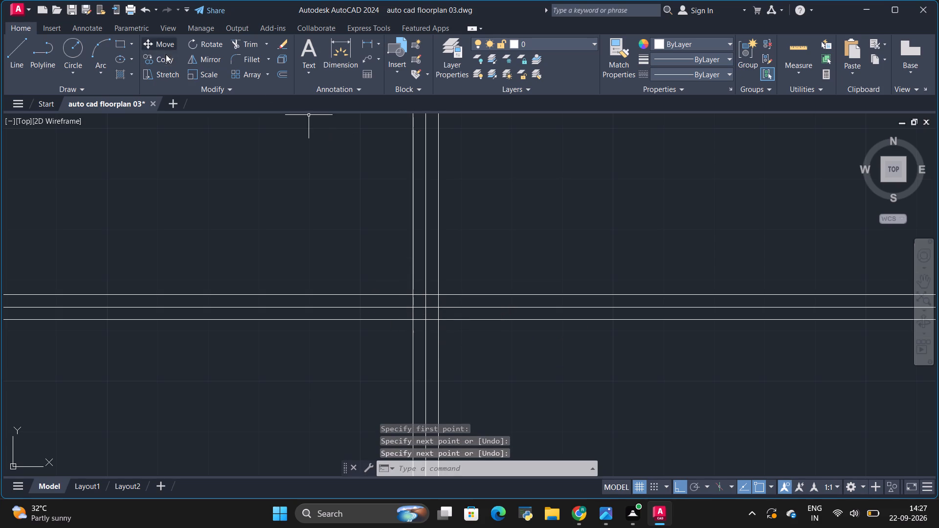
# Copy that short vertical line 1' to the left along the sitout's upper wall, from its midpoint.
pyautogui.scroll(1, 404, 307)
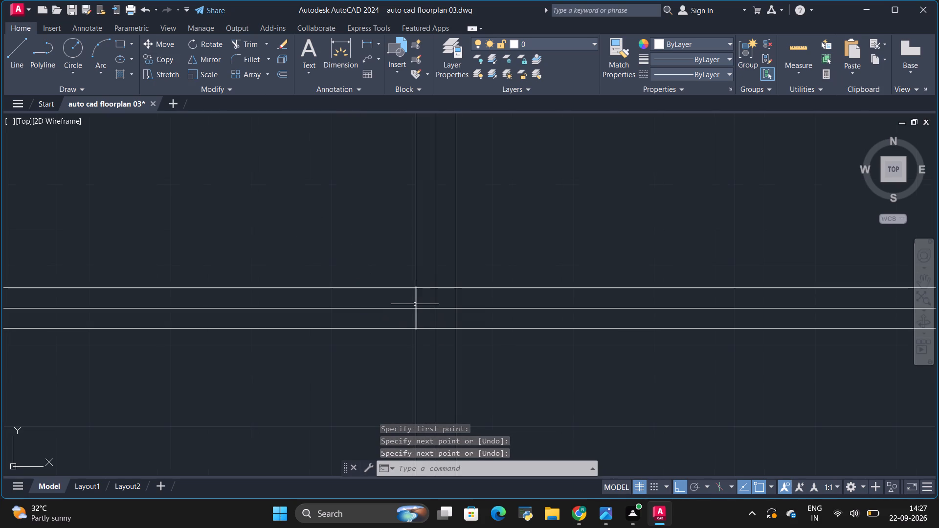
pyautogui.click(415, 303)
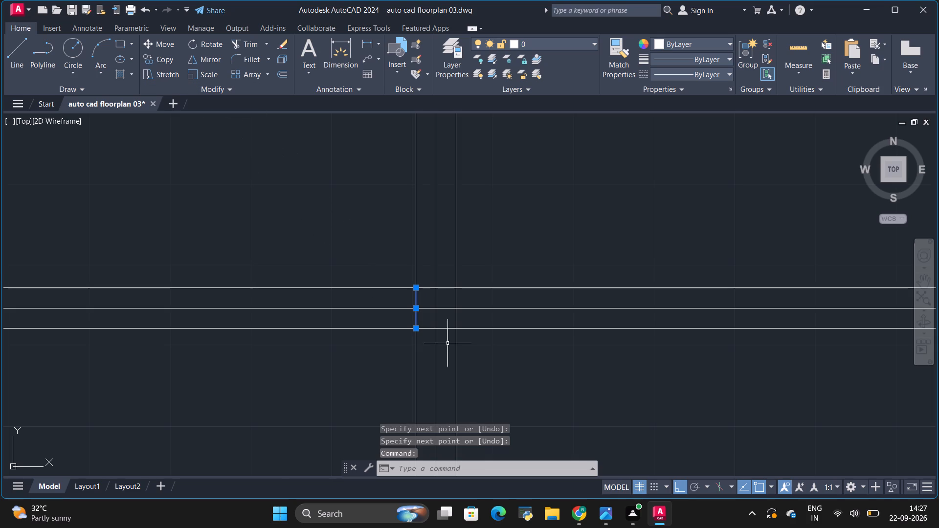
pyautogui.click(166, 62)
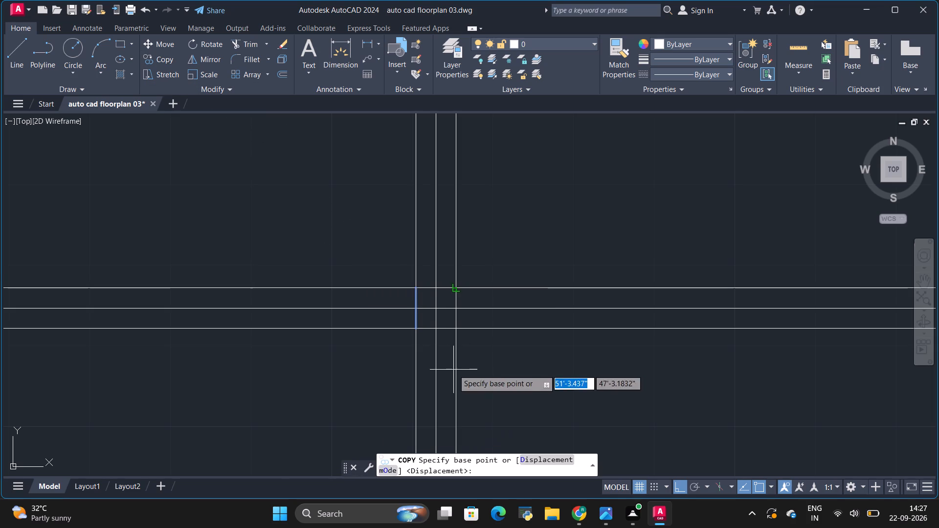
pyautogui.click(418, 309)
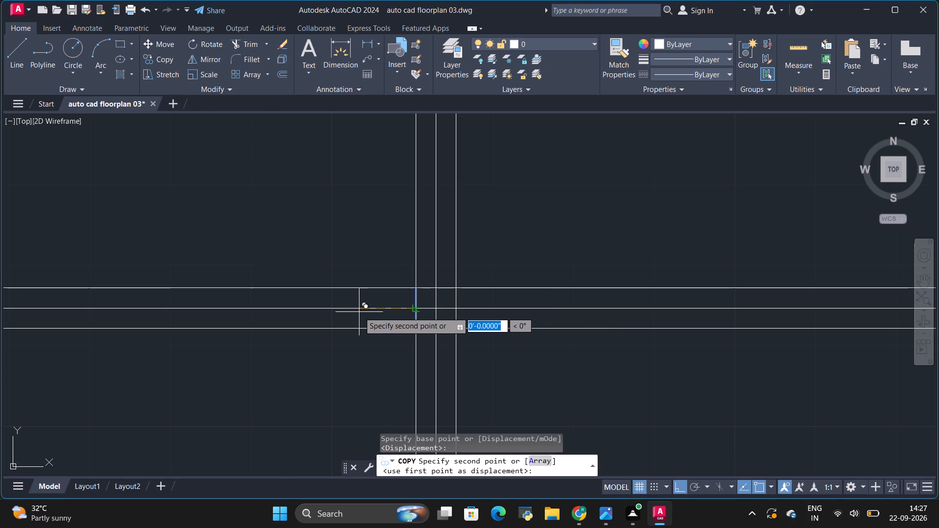
pyautogui.press('BackSpace')
pyautogui.press('BackSpace')
pyautogui.write("1'")
pyautogui.press('Return')
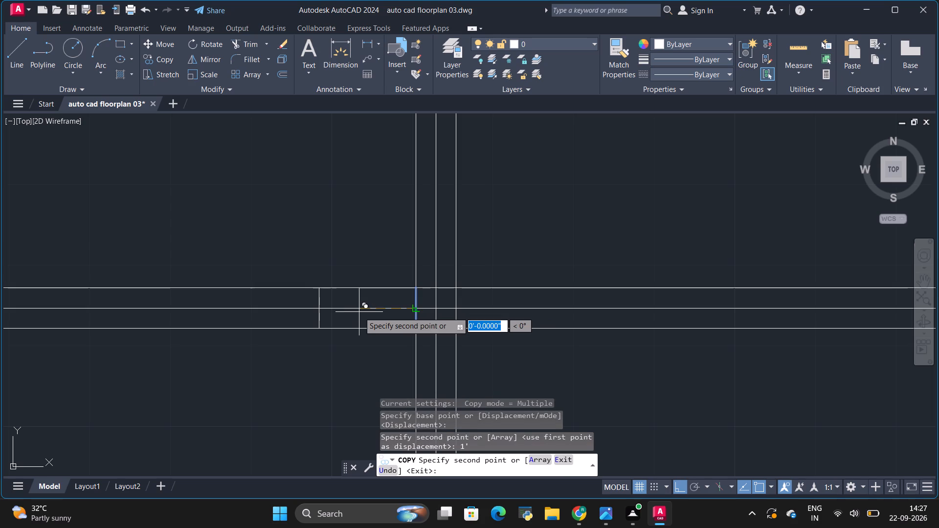
pyautogui.scroll(-2, 364, 295)
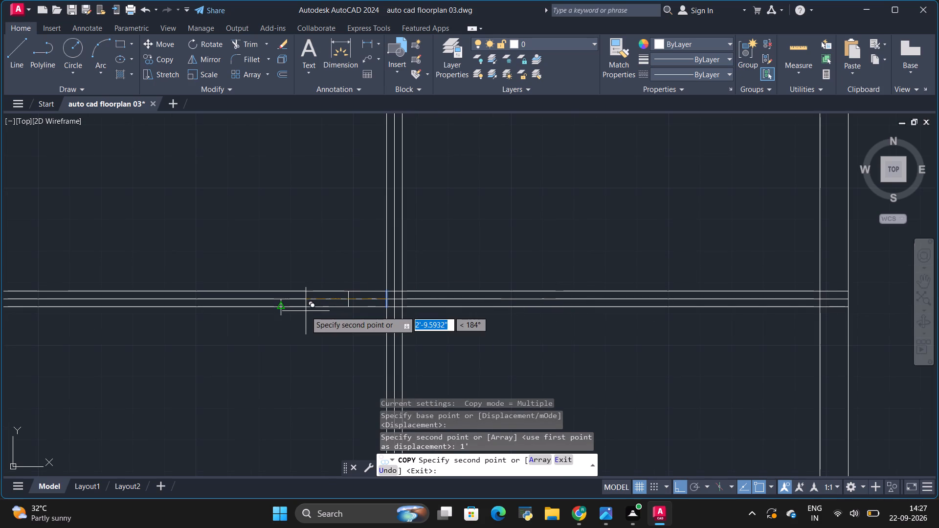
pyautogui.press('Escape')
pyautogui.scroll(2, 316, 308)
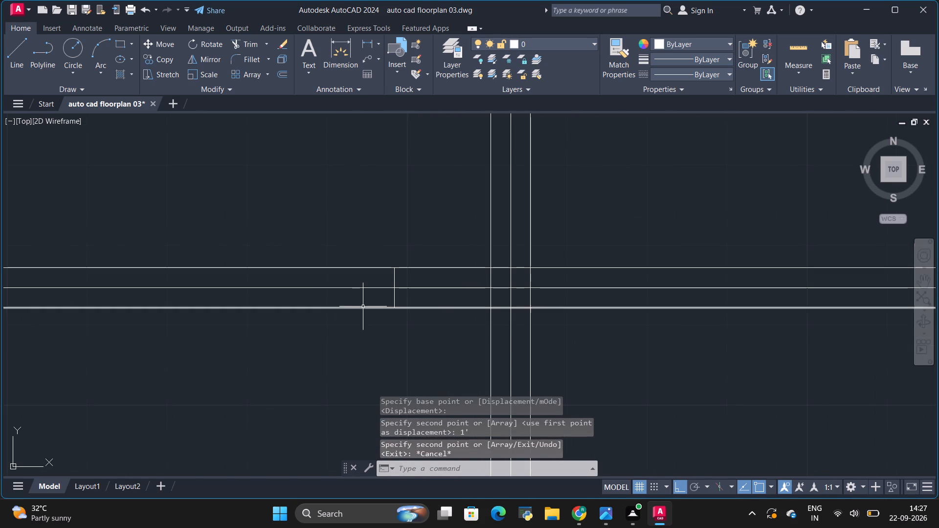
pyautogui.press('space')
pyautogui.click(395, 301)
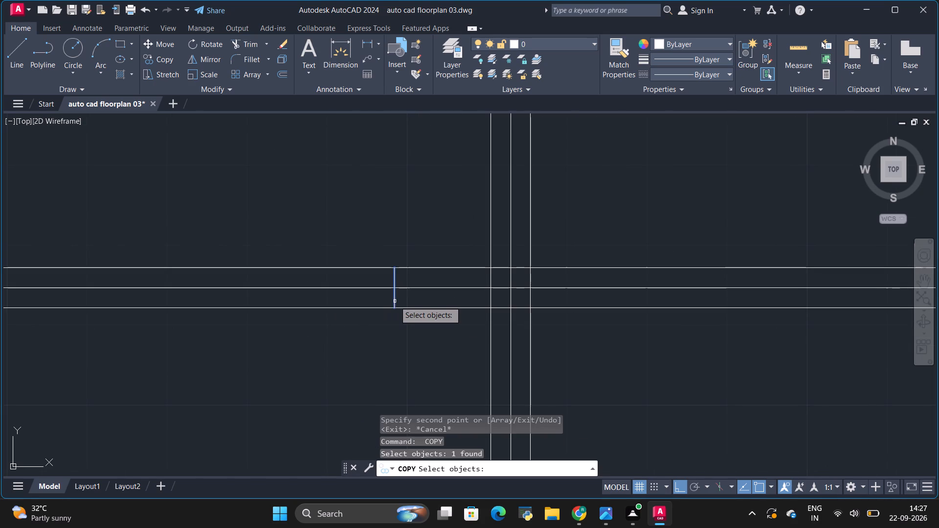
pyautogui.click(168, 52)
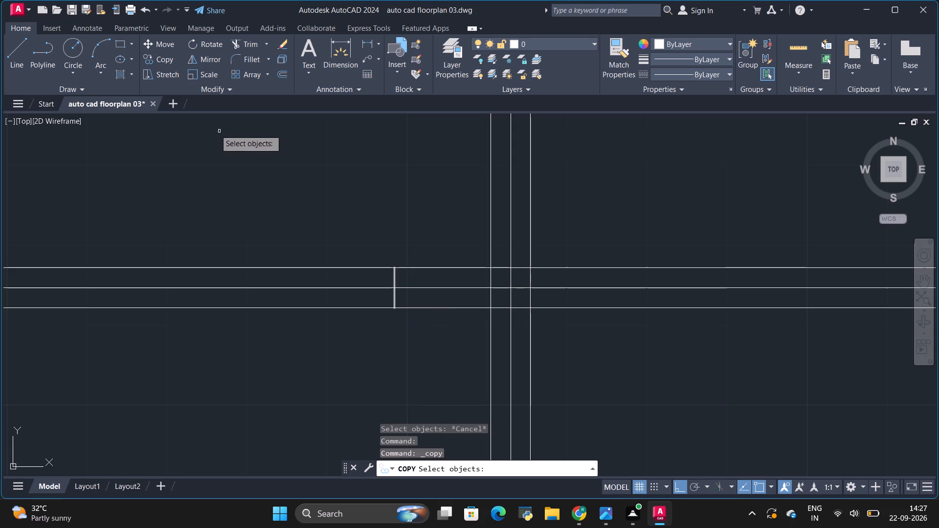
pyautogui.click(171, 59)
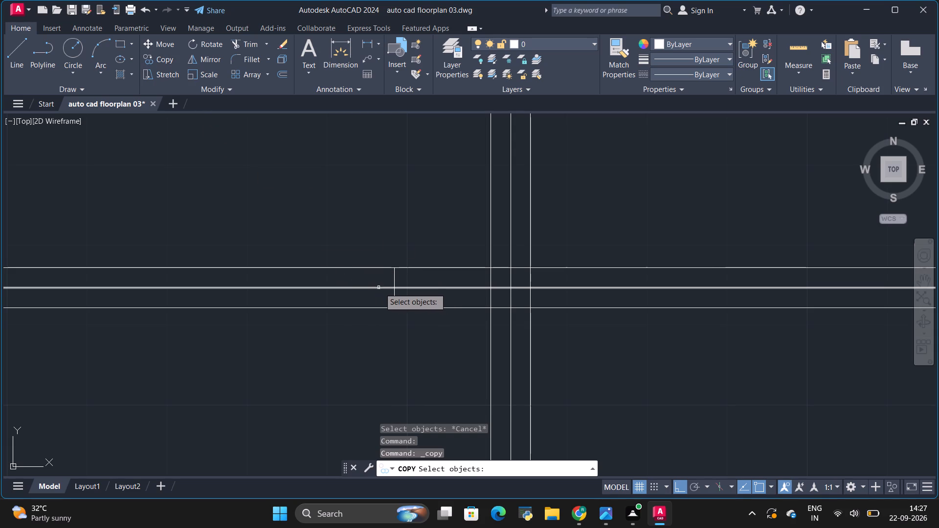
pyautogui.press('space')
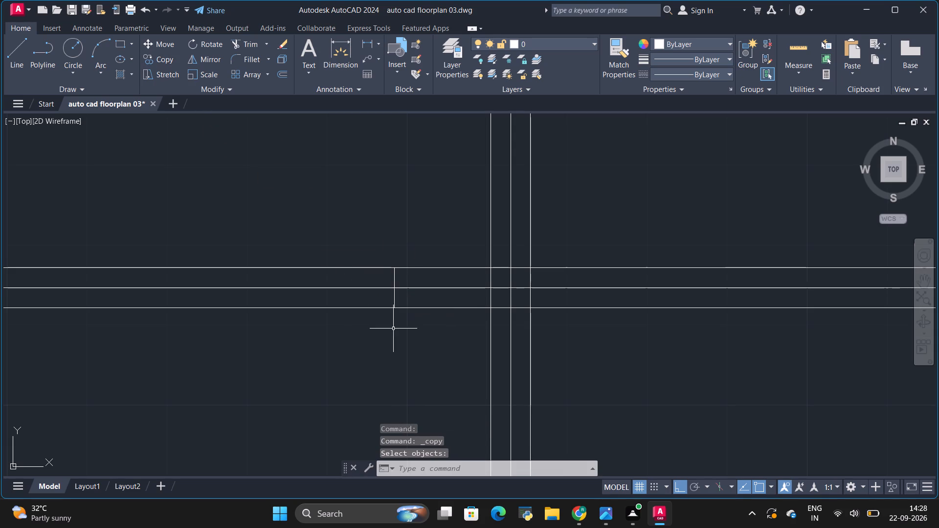
# Copy the short vertical line beside the crossing wall 3' to the left along the sitout's upper wall, from its midpoint.
pyautogui.click(394, 302)
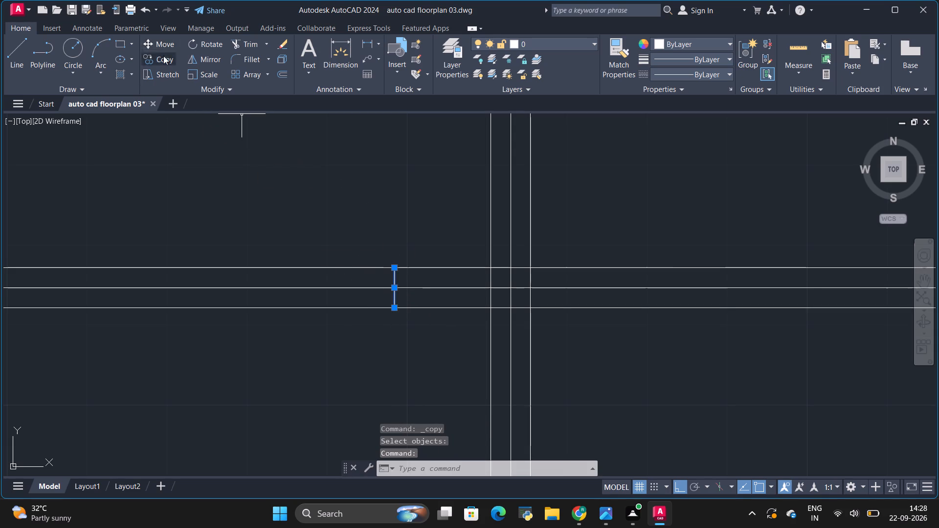
pyautogui.click(163, 61)
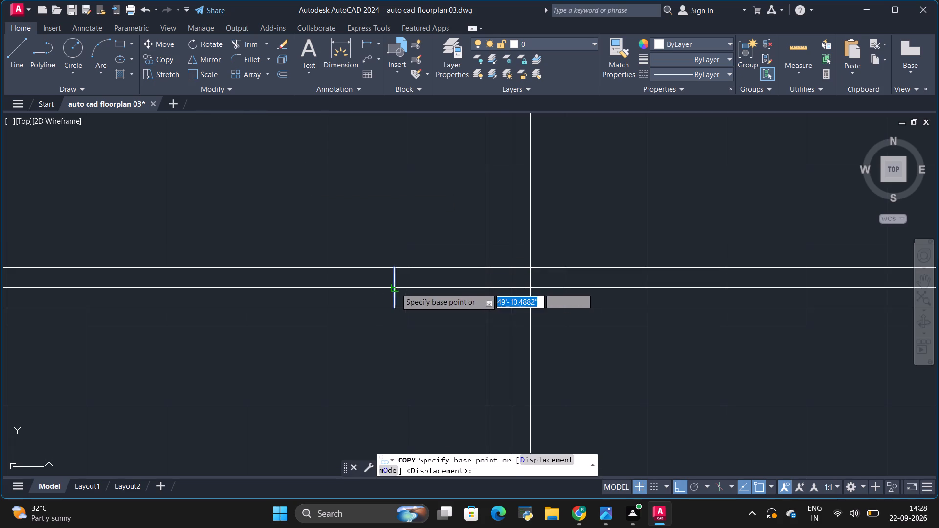
pyautogui.click(396, 288)
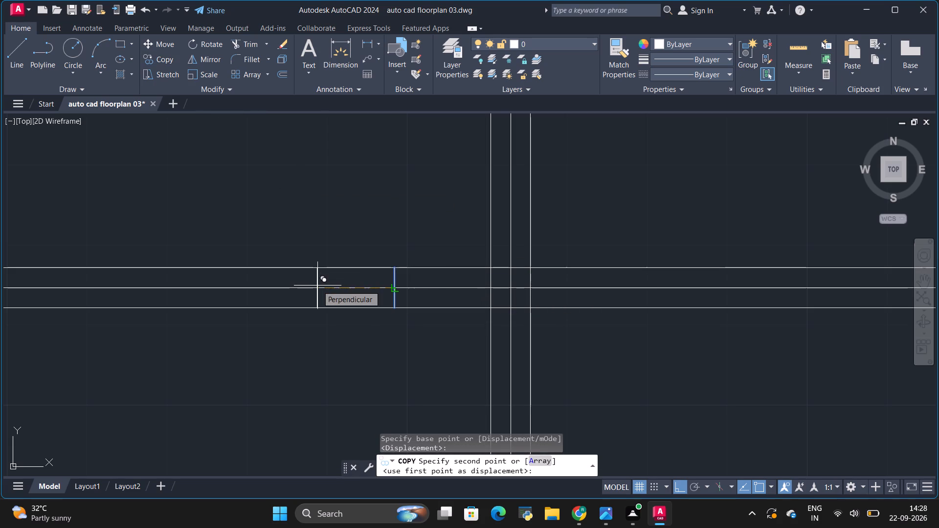
pyautogui.press('BackSpace')
pyautogui.press('BackSpace')
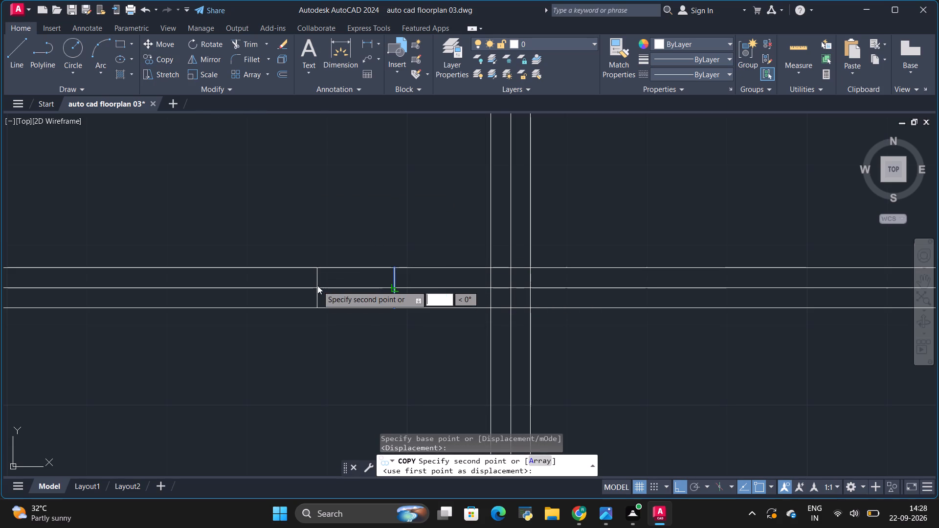
pyautogui.press('3')
pyautogui.press("'")
pyautogui.press('Return')
pyautogui.scroll(-1, 327, 286)
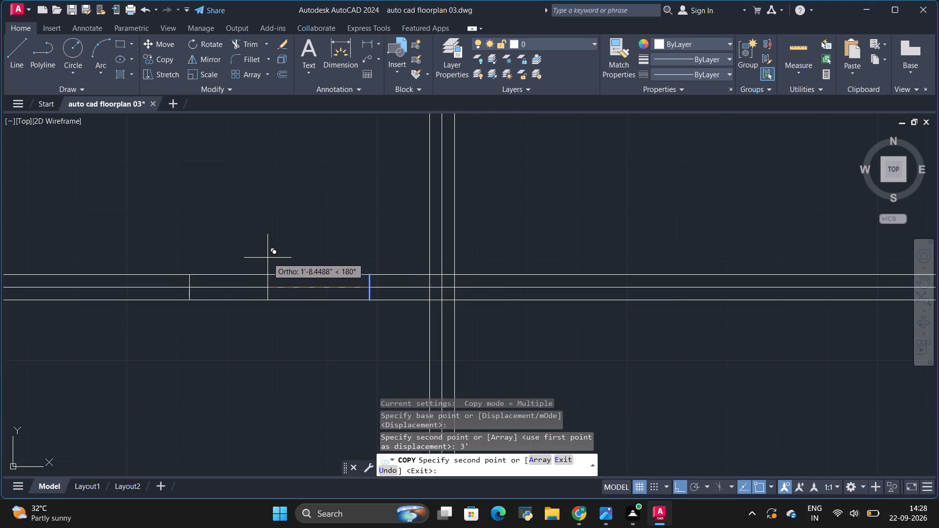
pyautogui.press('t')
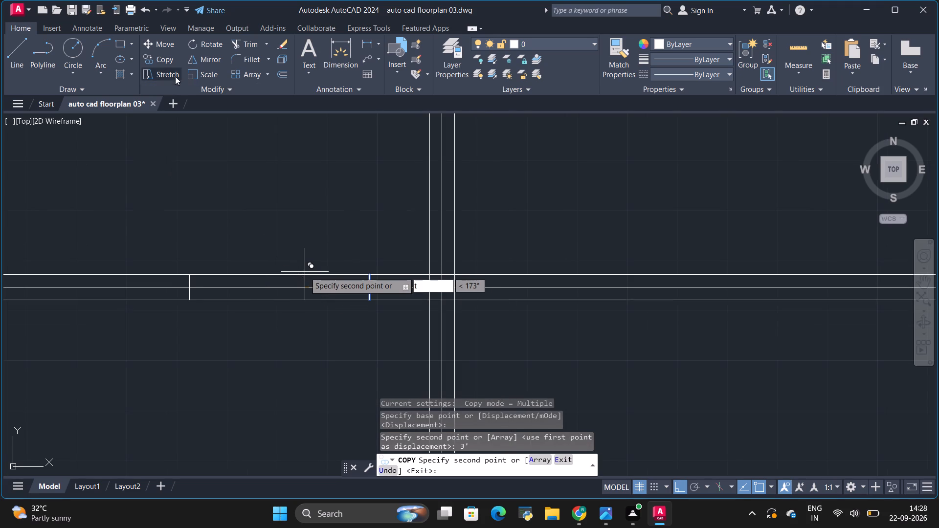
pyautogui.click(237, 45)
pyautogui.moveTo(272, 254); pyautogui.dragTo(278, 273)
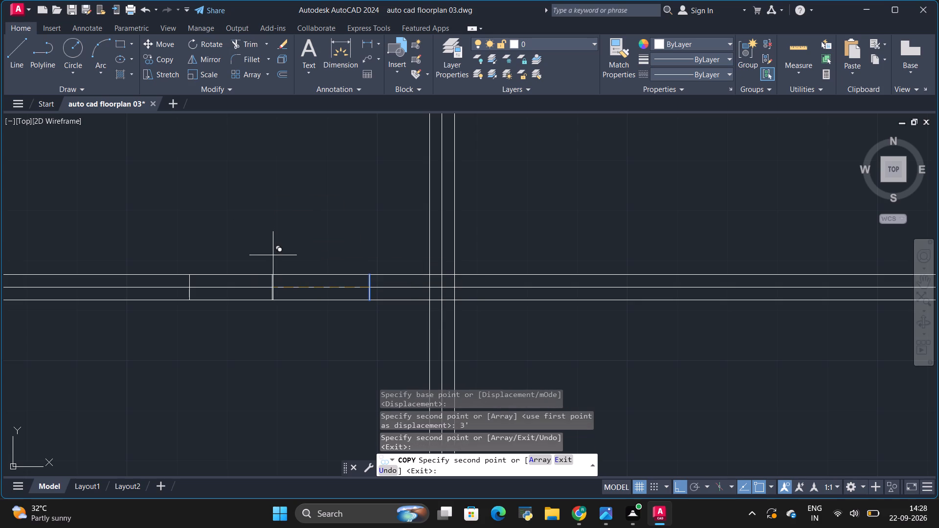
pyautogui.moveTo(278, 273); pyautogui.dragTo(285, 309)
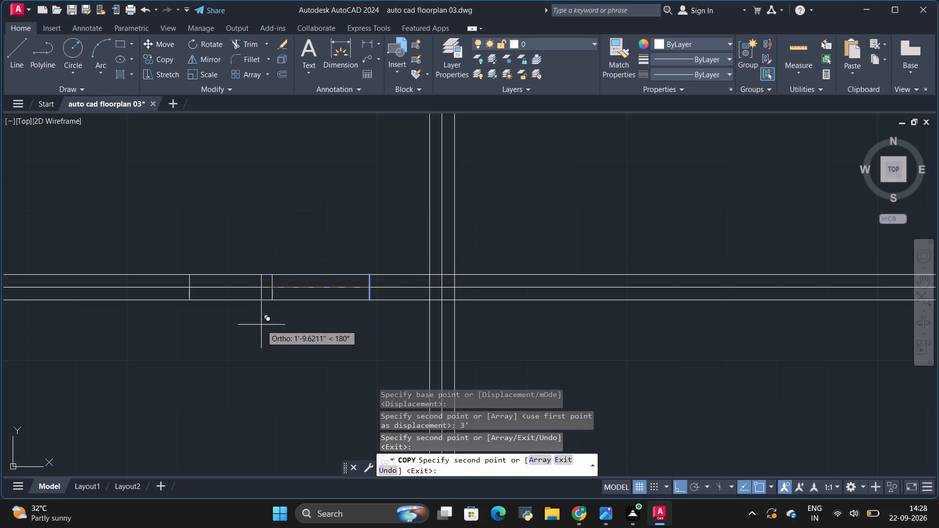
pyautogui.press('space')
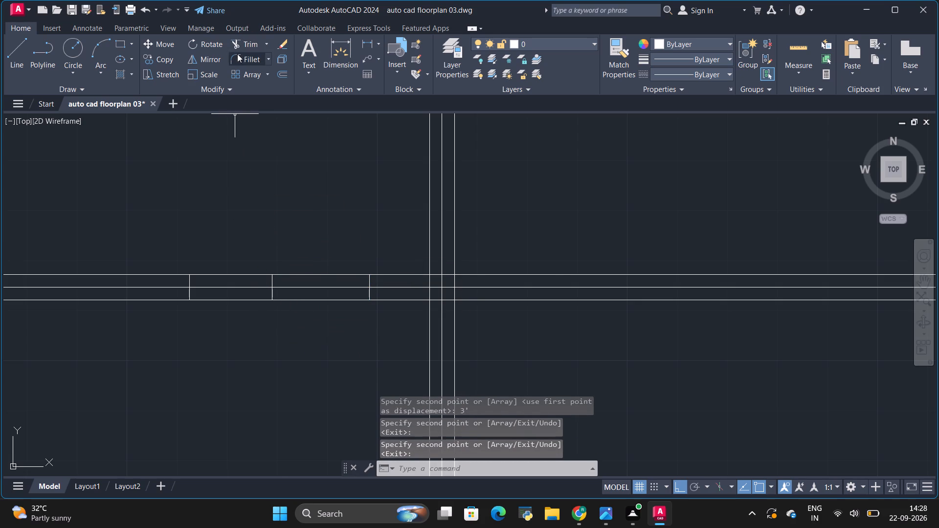
# Trim the sitout's upper wall lines between the two outer short vertical lines, including the stray line between them, to open the 3' doorway.
pyautogui.click(246, 44)
pyautogui.moveTo(256, 230); pyautogui.dragTo(253, 317)
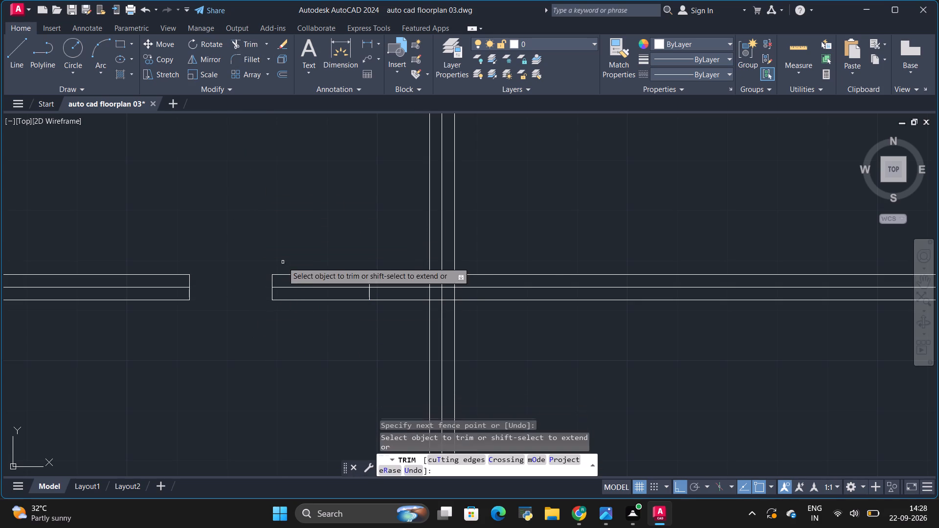
pyautogui.moveTo(287, 252); pyautogui.dragTo(295, 309)
pyautogui.moveTo(279, 290); pyautogui.dragTo(268, 295)
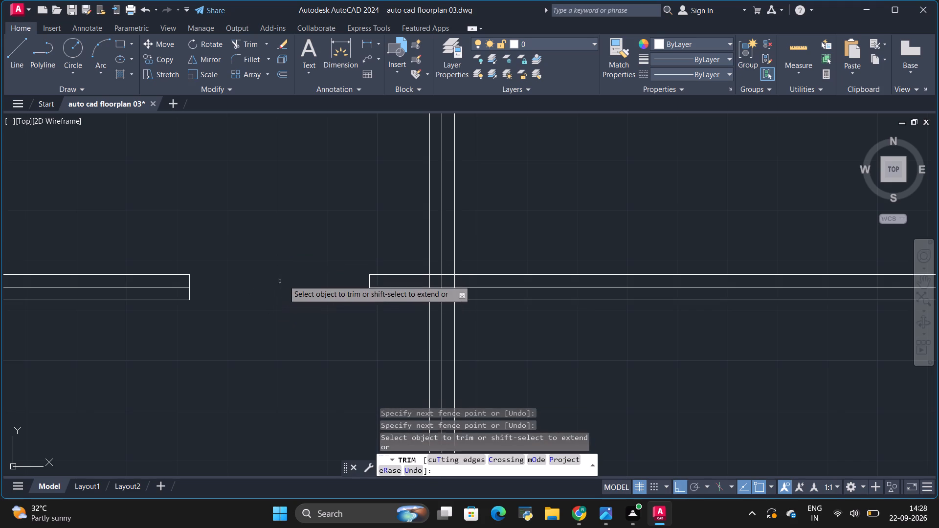
pyautogui.scroll(-6, 285, 280)
pyautogui.scroll(2, 260, 159)
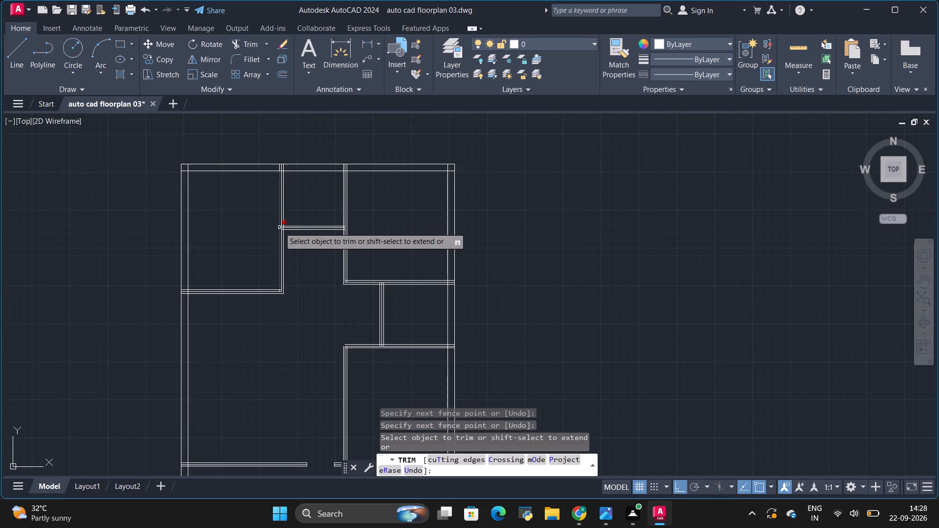
pyautogui.scroll(-1, 279, 227)
pyautogui.press('space')
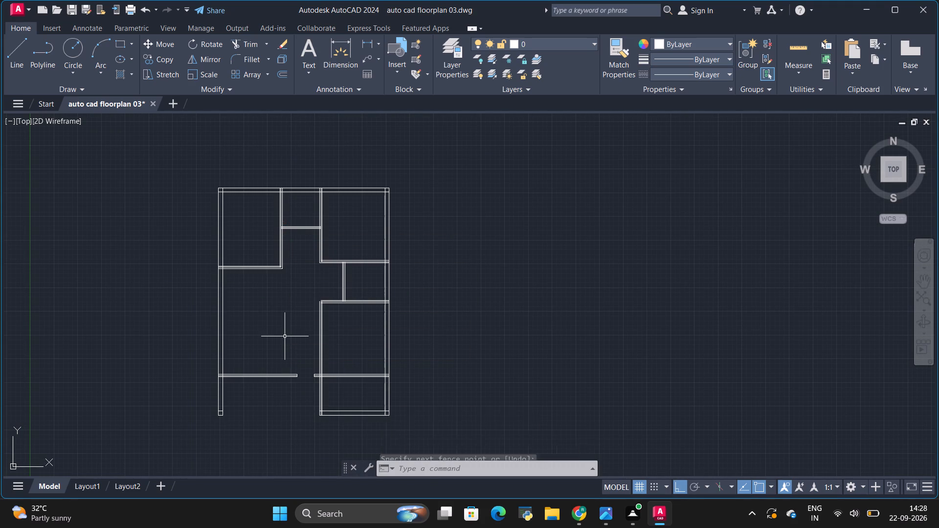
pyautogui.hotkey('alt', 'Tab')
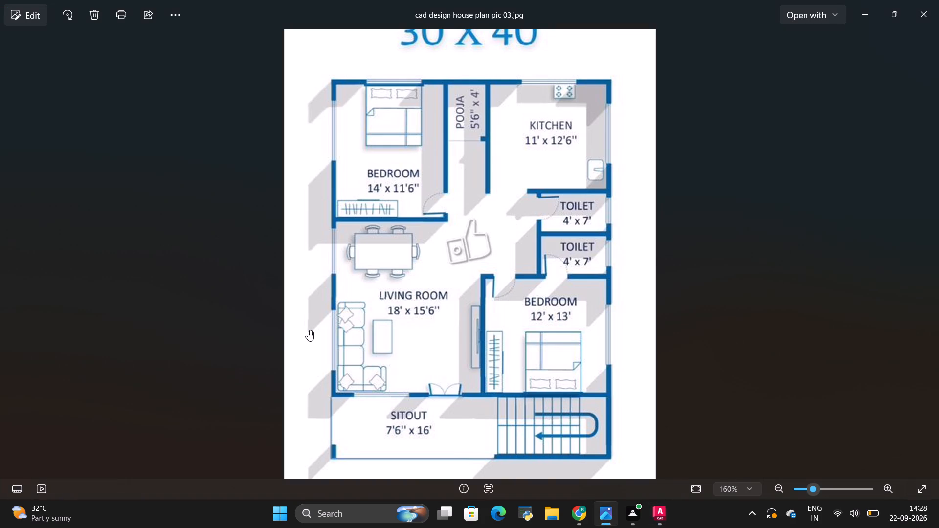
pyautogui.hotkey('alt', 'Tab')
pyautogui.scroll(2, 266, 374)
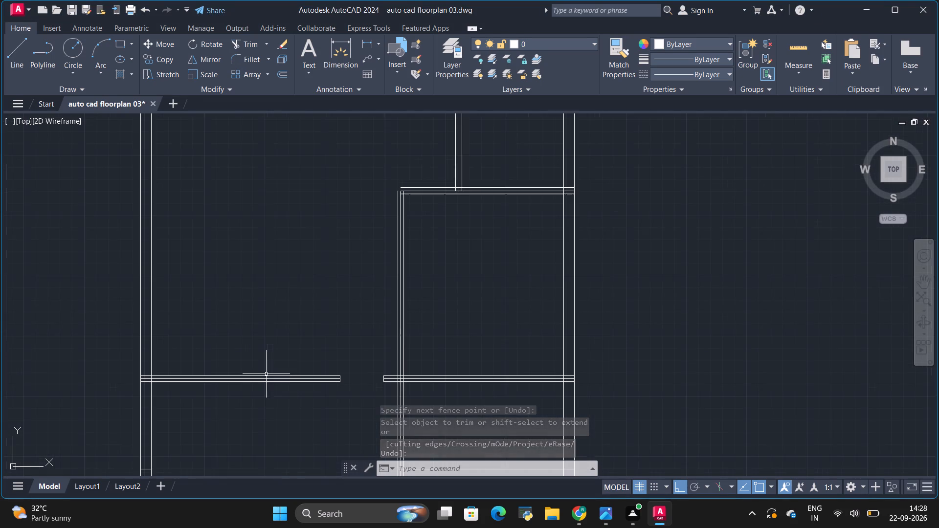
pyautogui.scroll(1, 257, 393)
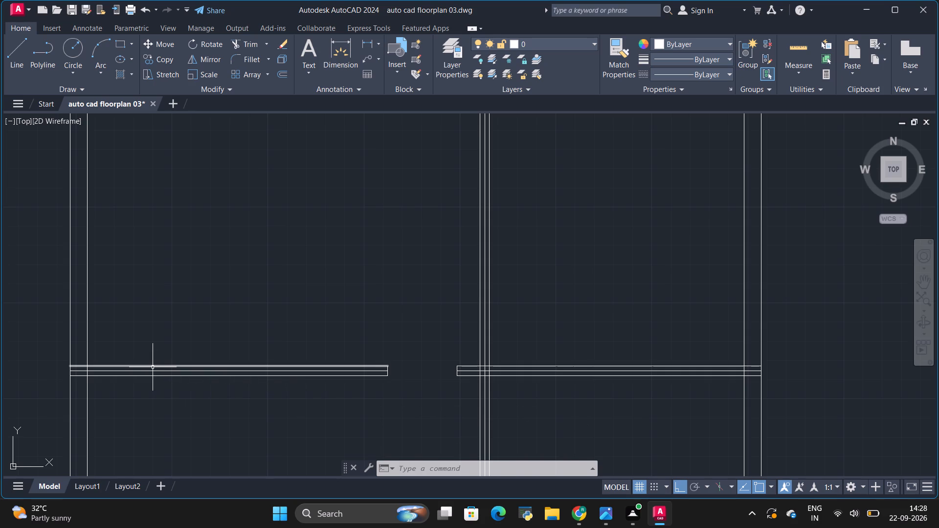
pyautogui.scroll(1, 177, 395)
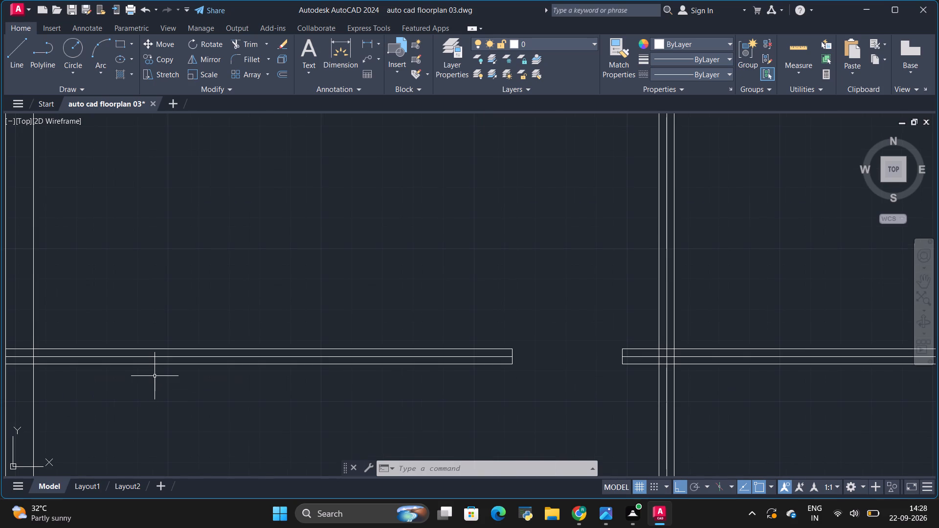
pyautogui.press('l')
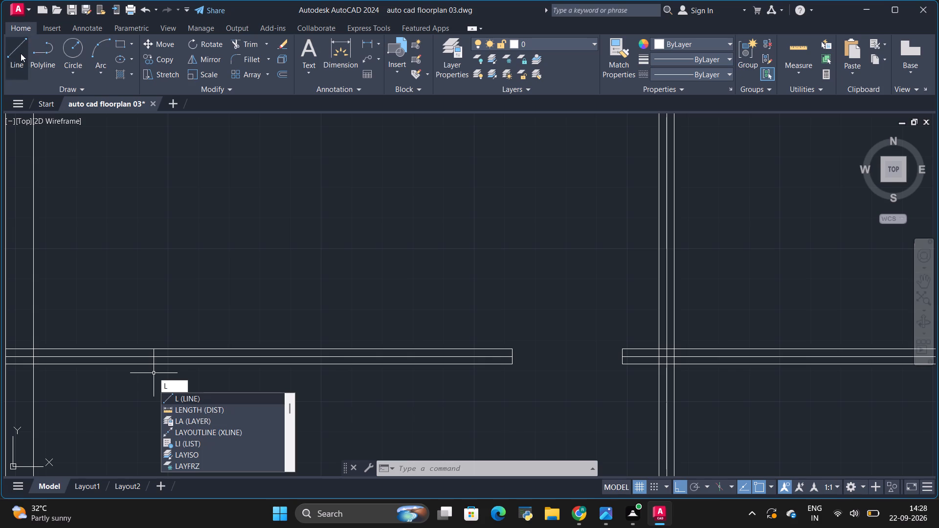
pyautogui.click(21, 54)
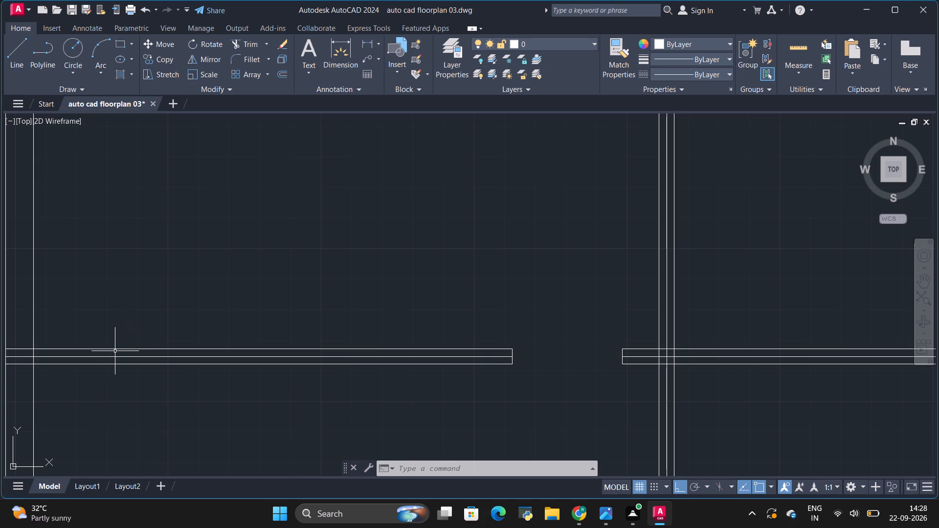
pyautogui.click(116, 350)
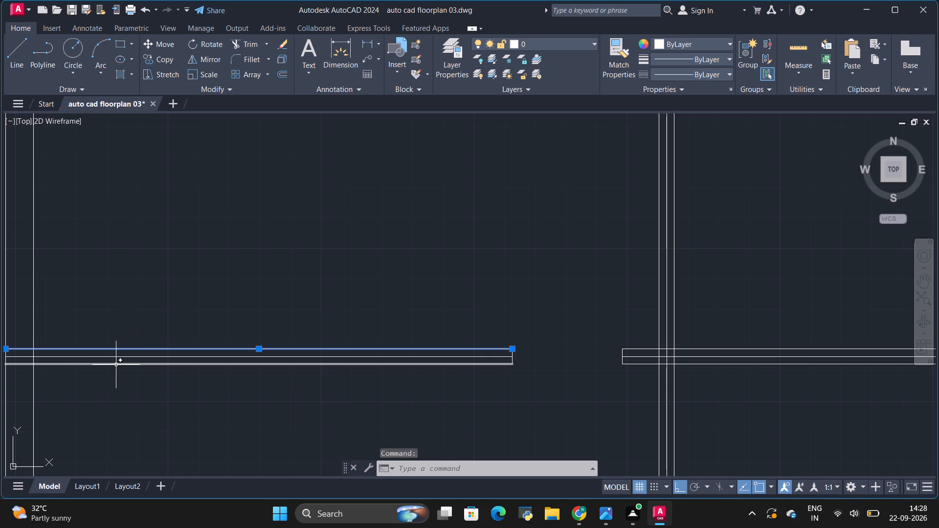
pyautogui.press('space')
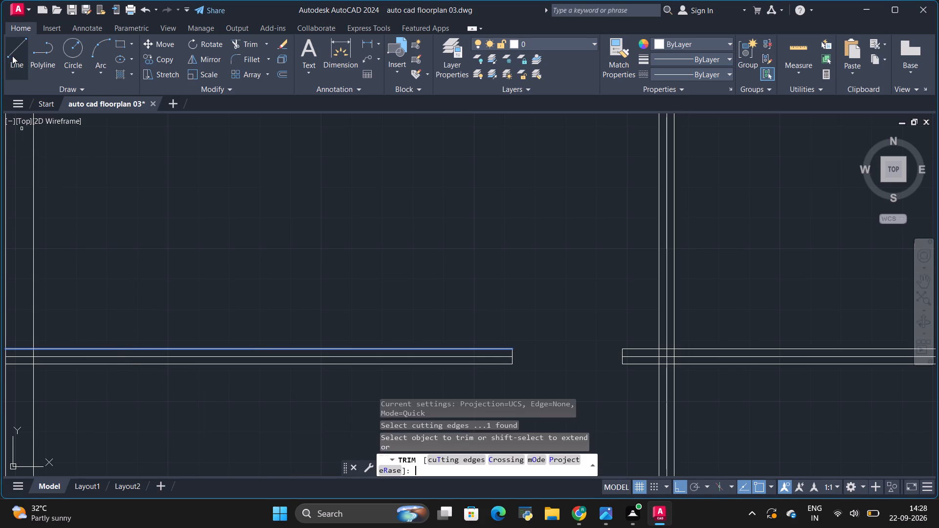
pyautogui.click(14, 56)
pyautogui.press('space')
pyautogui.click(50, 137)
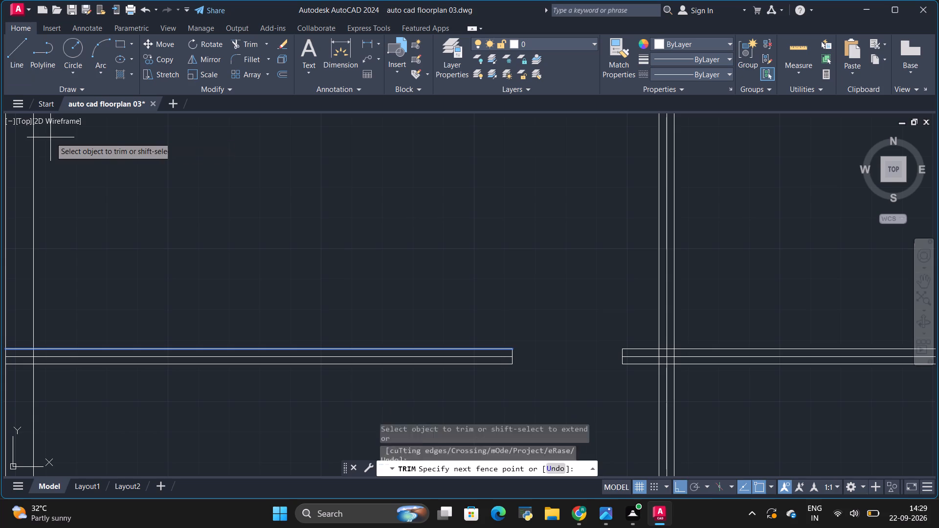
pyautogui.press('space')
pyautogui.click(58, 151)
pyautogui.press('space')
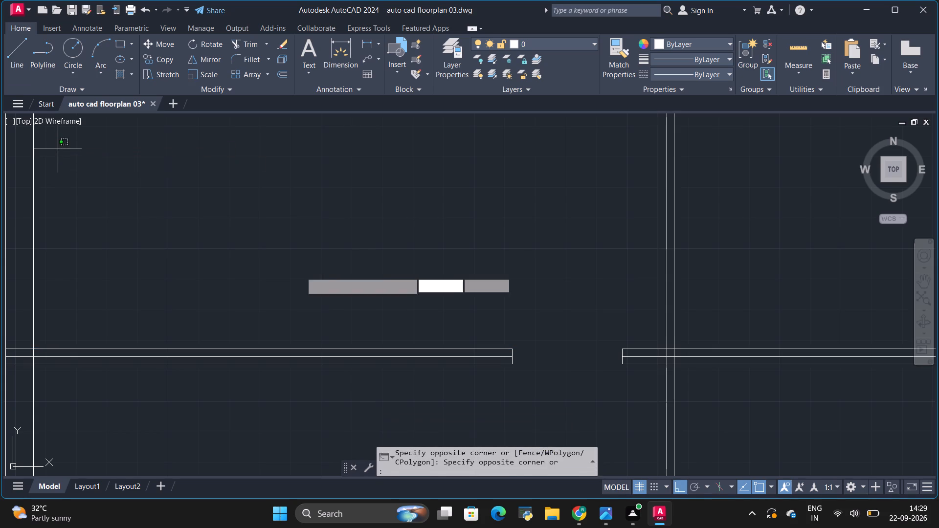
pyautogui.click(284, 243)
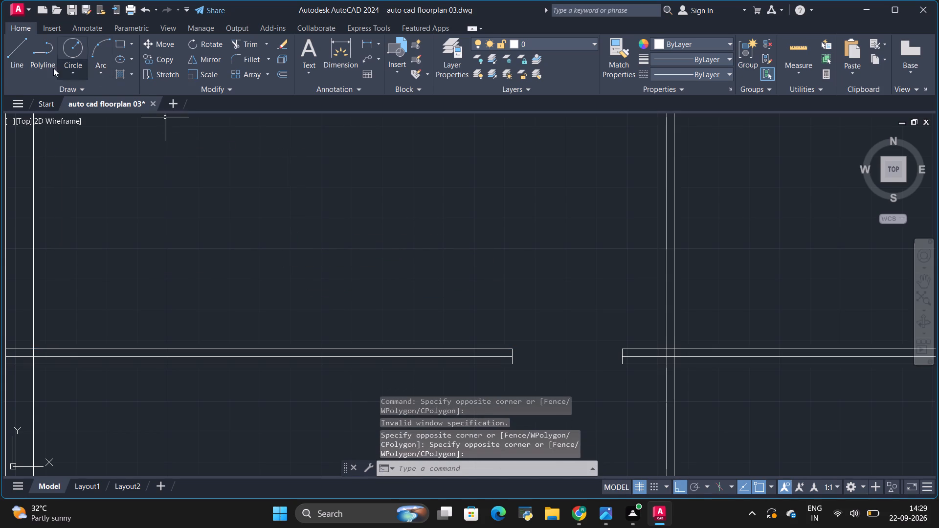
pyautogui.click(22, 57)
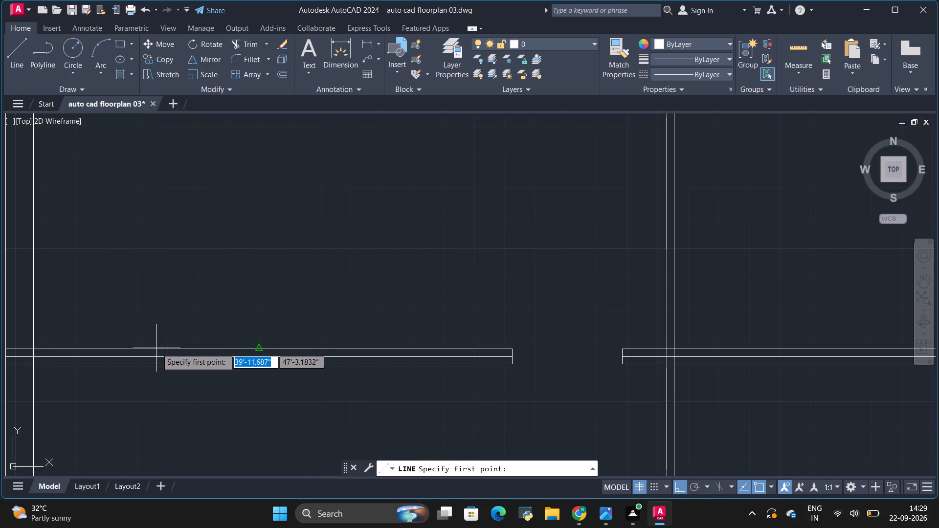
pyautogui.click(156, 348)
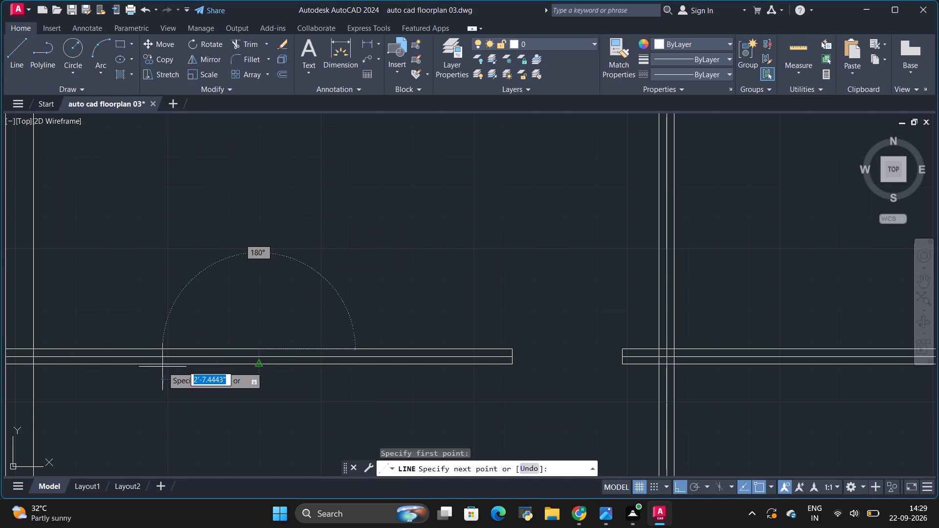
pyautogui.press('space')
# Copy the short vertical line at the doorway's left edge 3' to the left along the sitout's upper wall, from its midpoint.
pyautogui.scroll(1, 162, 365)
pyautogui.scroll(-1, 162, 363)
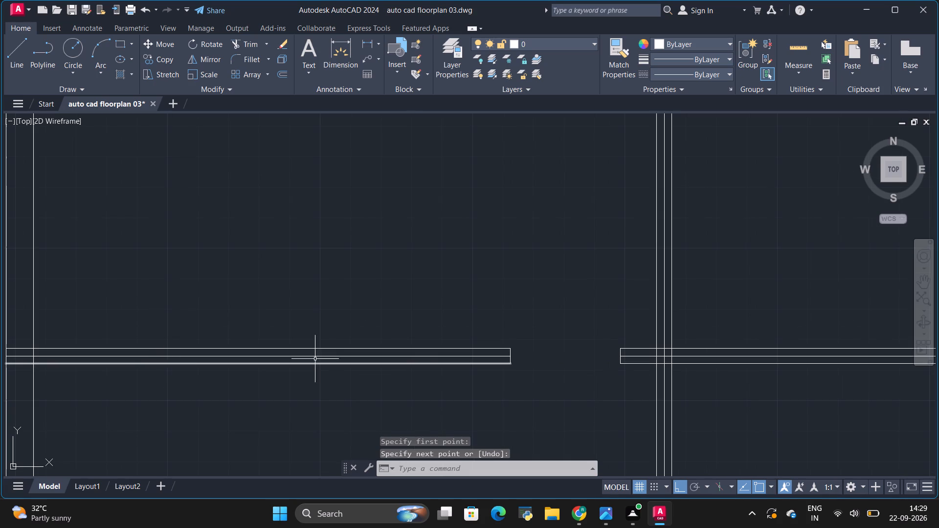
pyautogui.scroll(2, 508, 361)
pyautogui.click(510, 361)
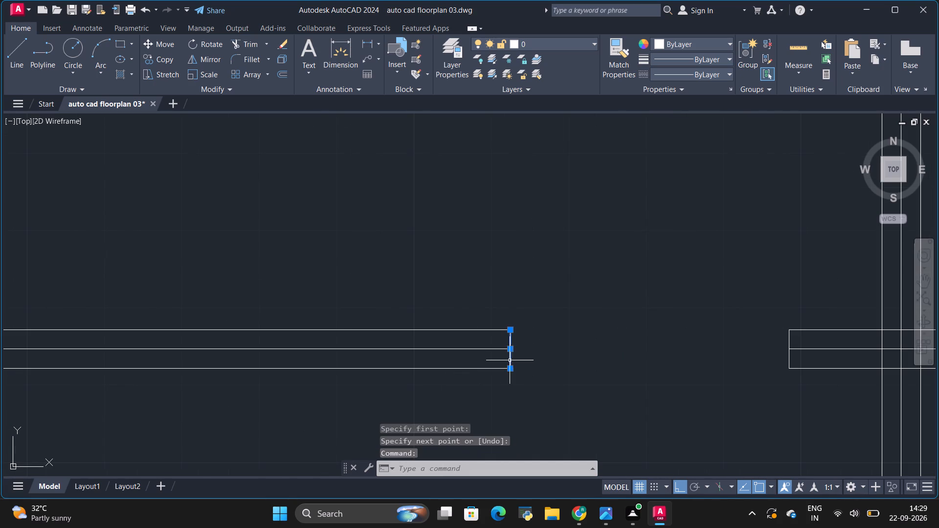
pyautogui.click(160, 62)
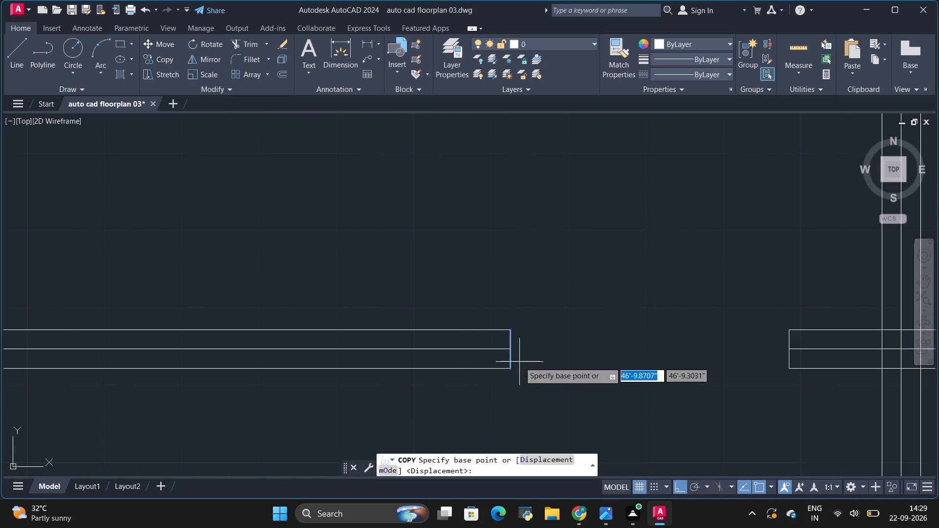
pyautogui.scroll(-1, 528, 352)
pyautogui.click(517, 353)
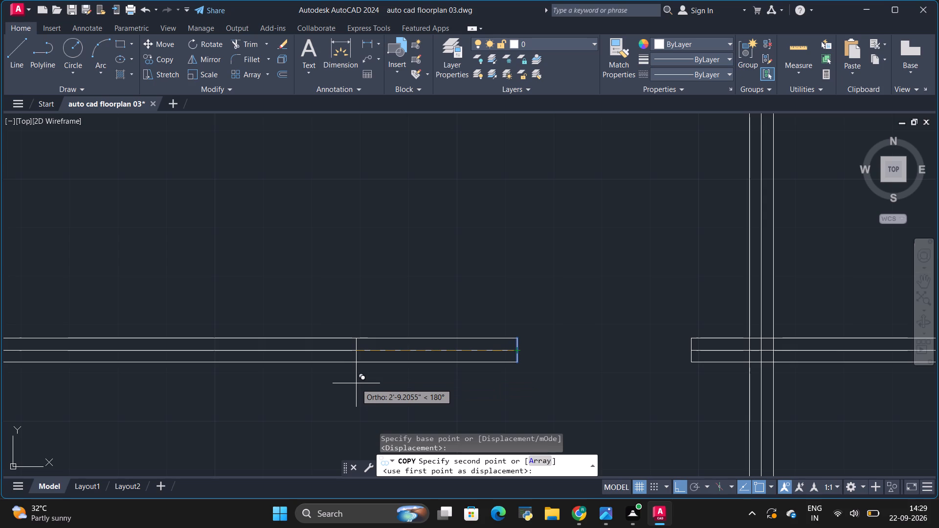
pyautogui.scroll(-2, 356, 383)
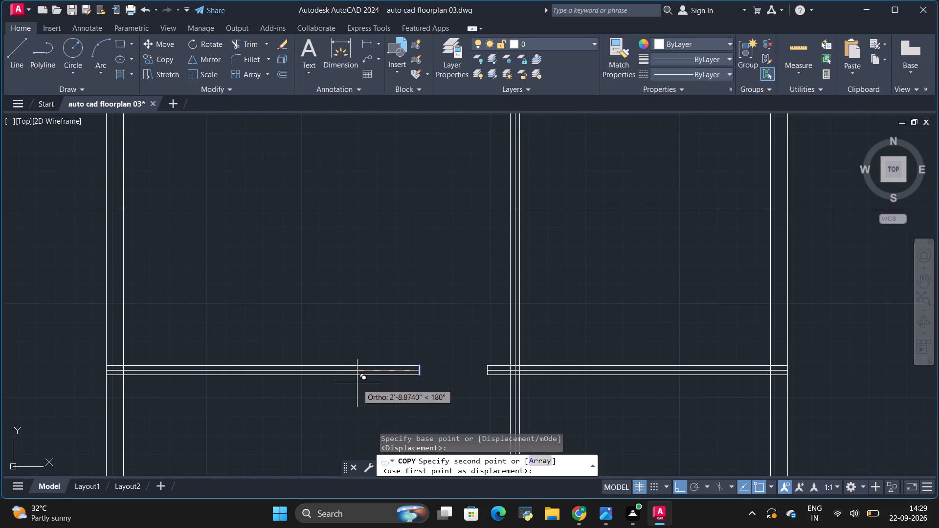
pyautogui.press('BackSpace')
pyautogui.press('BackSpace')
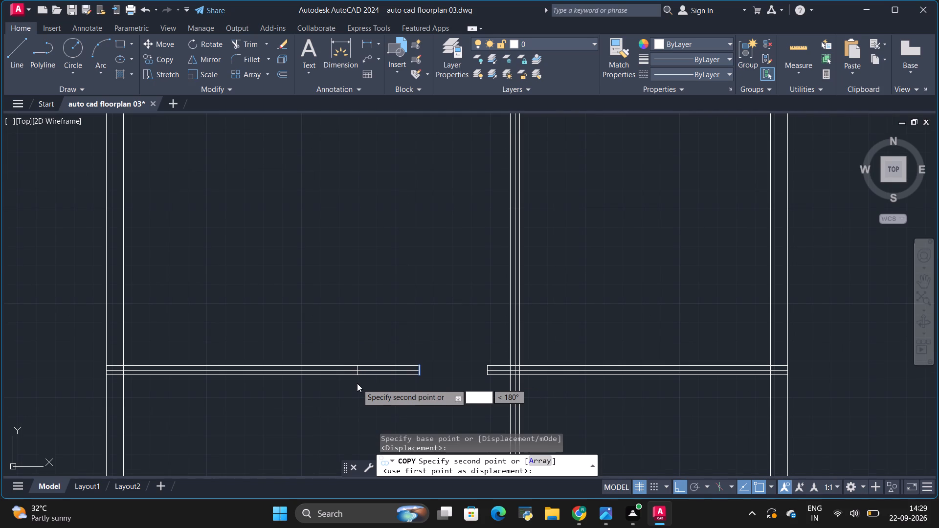
pyautogui.write("3'")
pyautogui.press('Return')
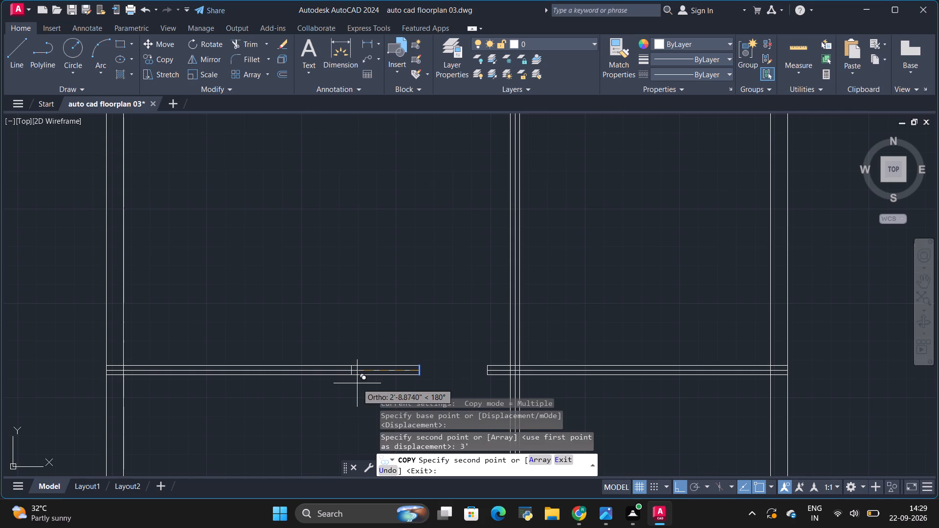
pyautogui.press('space')
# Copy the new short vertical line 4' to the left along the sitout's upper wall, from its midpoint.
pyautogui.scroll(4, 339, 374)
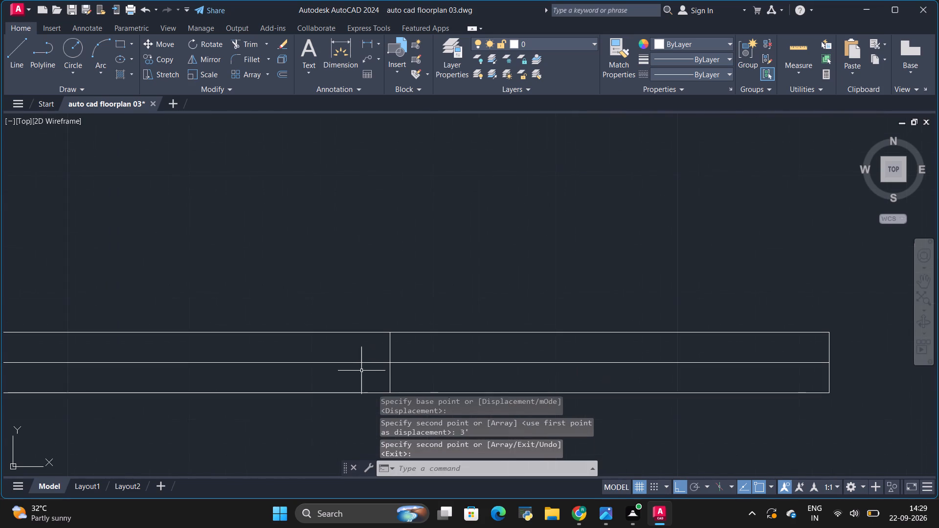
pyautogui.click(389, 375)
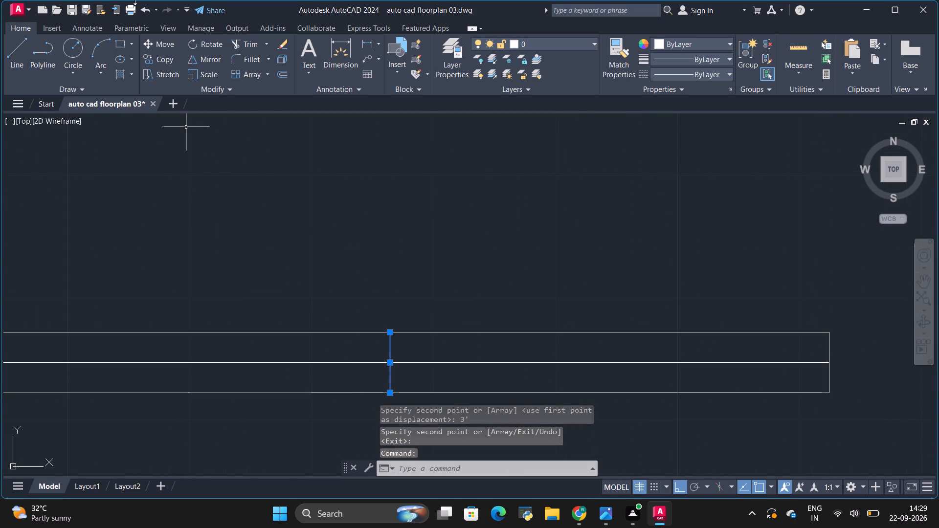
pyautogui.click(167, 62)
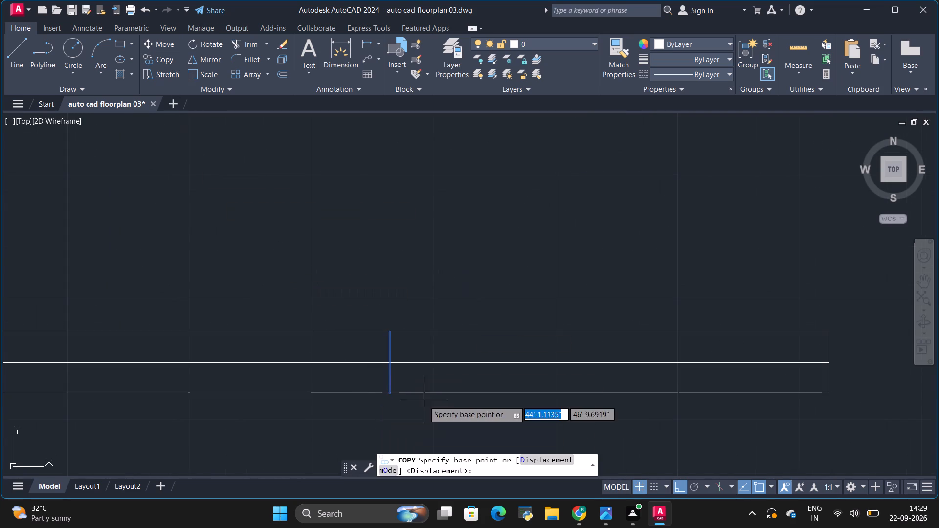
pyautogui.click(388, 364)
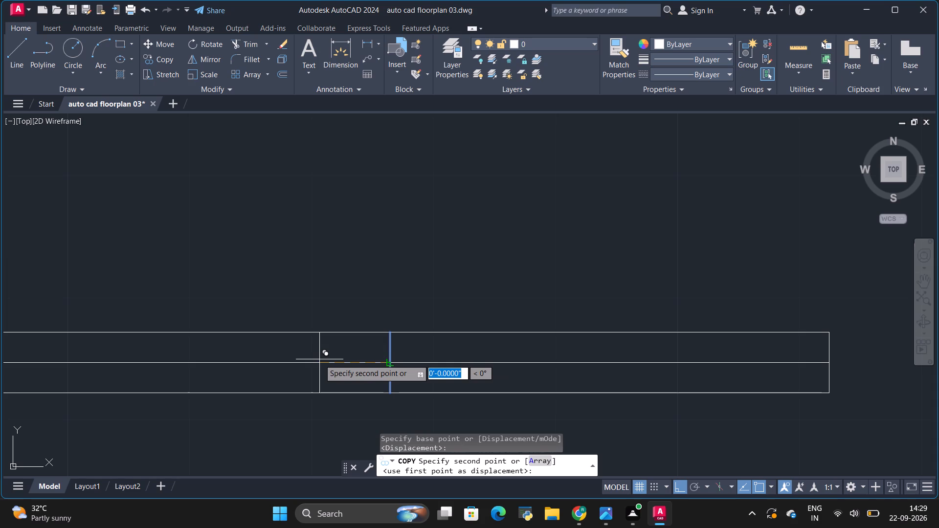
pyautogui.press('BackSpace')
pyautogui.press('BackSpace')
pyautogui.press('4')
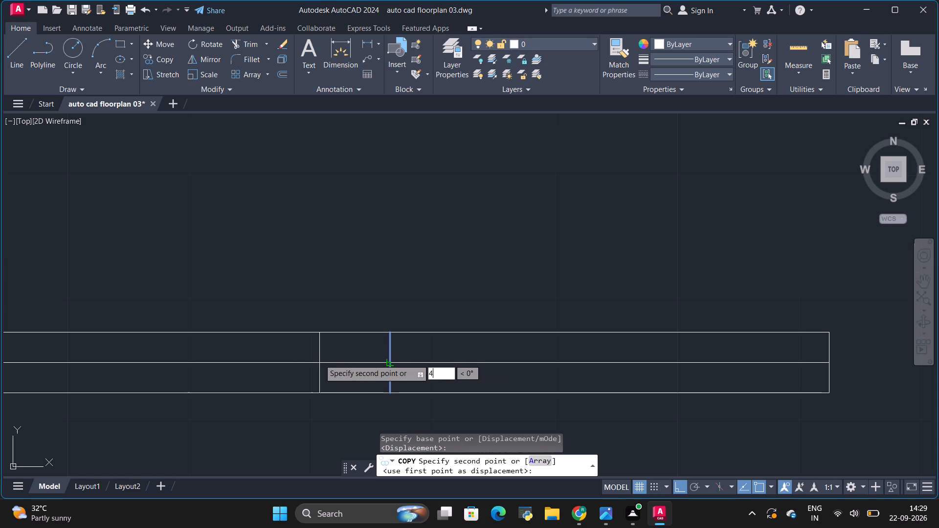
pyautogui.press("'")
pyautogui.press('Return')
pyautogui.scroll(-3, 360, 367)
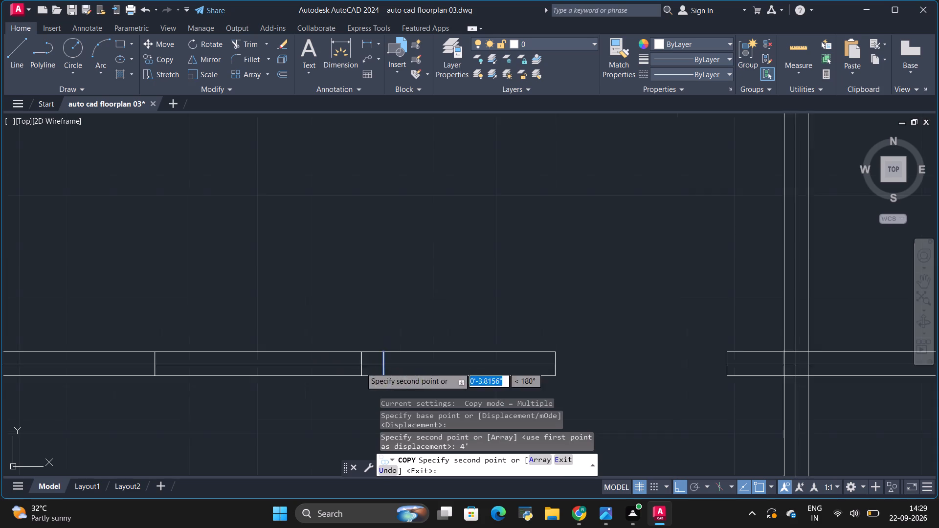
# Place a copy of the same short vertical line 5' to the left along the sitout's upper wall to mark the window's other side.
pyautogui.scroll(-1, 419, 337)
pyautogui.scroll(2, 378, 395)
pyautogui.scroll(-1, 386, 379)
pyautogui.scroll(2, 293, 317)
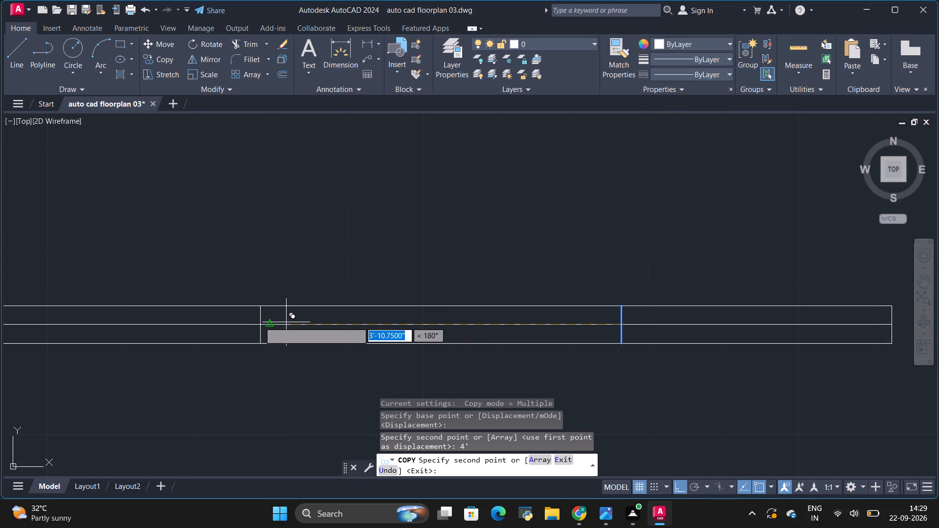
pyautogui.press('BackSpace')
pyautogui.press('BackSpace')
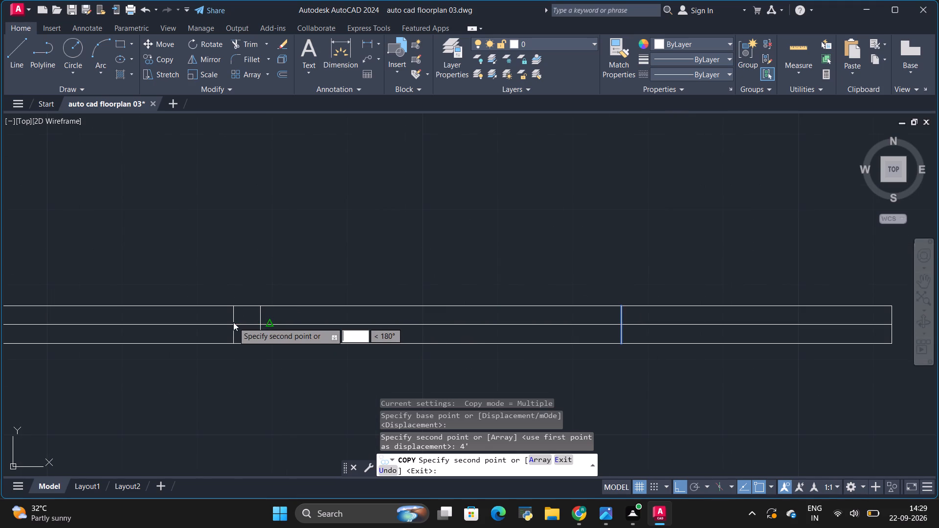
pyautogui.press('5')
pyautogui.press("'")
pyautogui.press('Return')
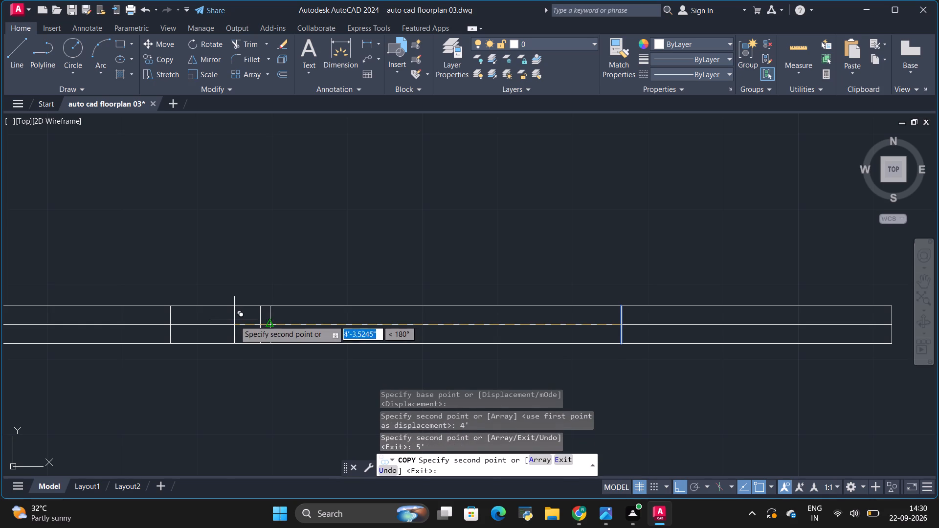
pyautogui.press('e')
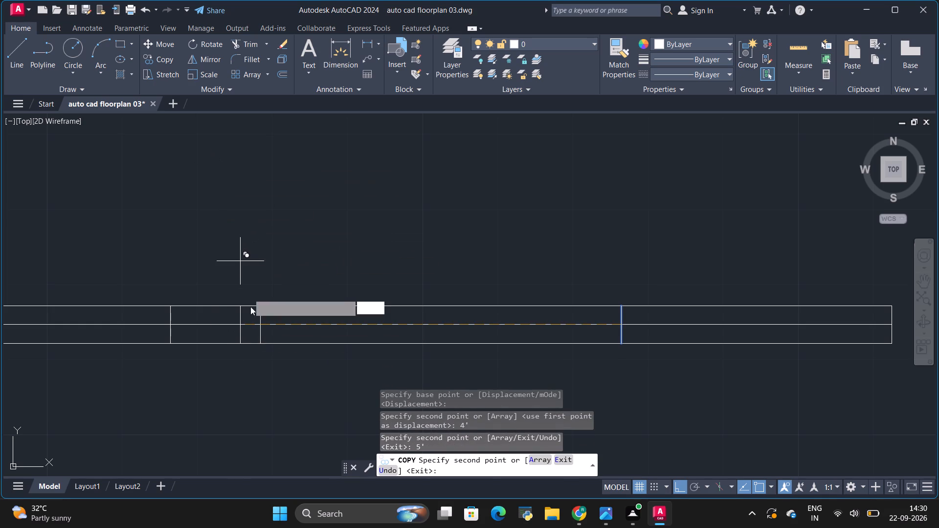
pyautogui.scroll(2, 248, 352)
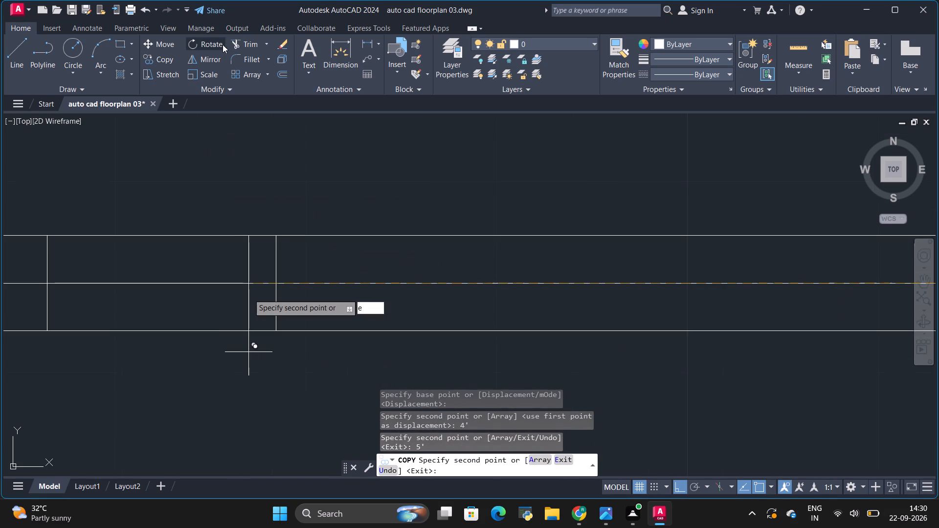
pyautogui.click(237, 45)
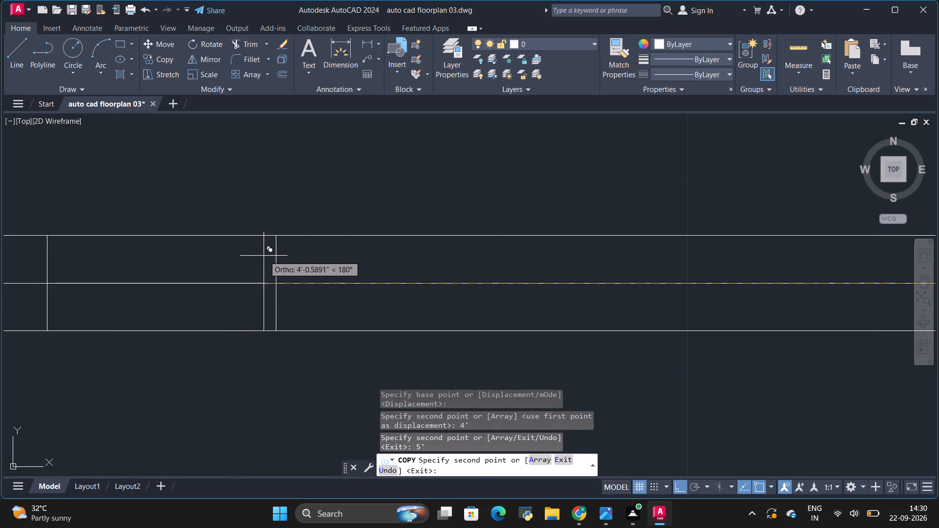
pyautogui.press('space')
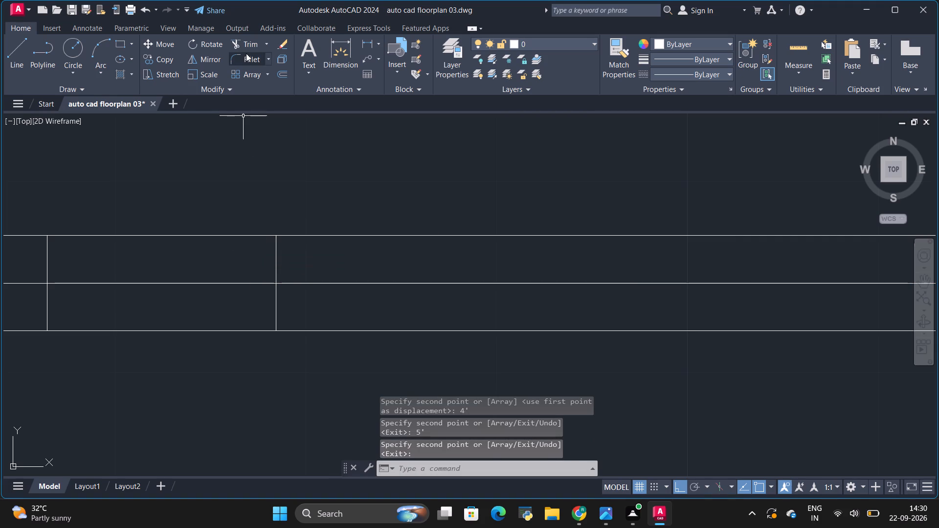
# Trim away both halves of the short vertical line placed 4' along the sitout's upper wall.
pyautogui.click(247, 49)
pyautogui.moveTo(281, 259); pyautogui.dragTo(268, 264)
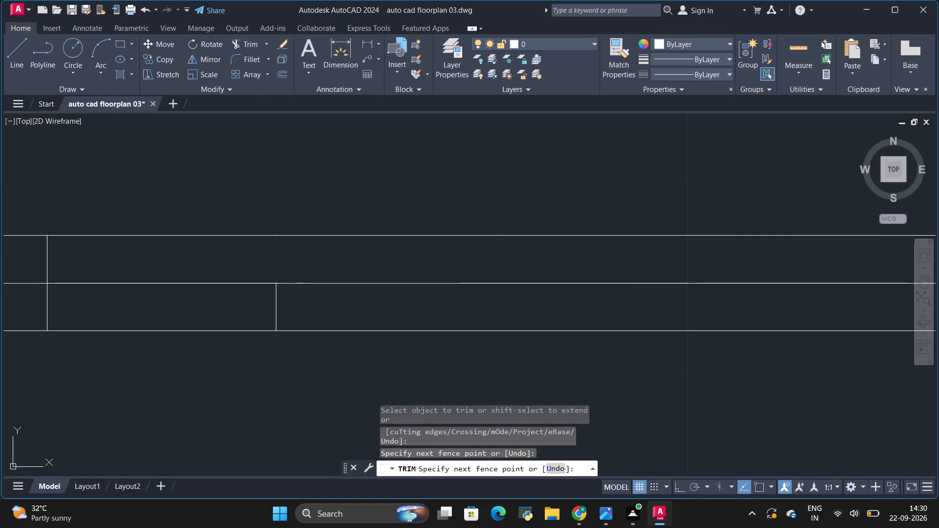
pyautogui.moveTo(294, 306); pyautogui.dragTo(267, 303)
# Trim the middle line of the sitout's upper wall between the left outer wall and the window's left edge, checking the reference image.
pyautogui.scroll(-3, 368, 282)
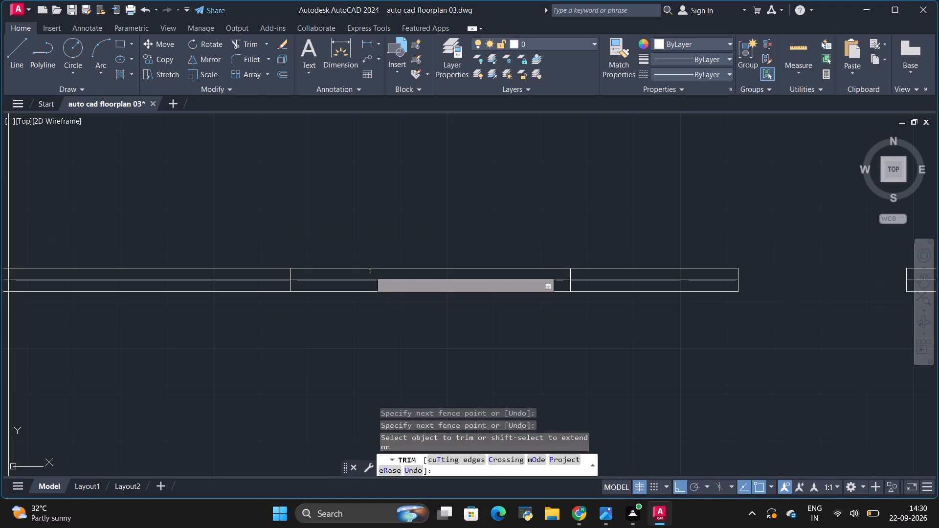
pyautogui.scroll(-1, 376, 261)
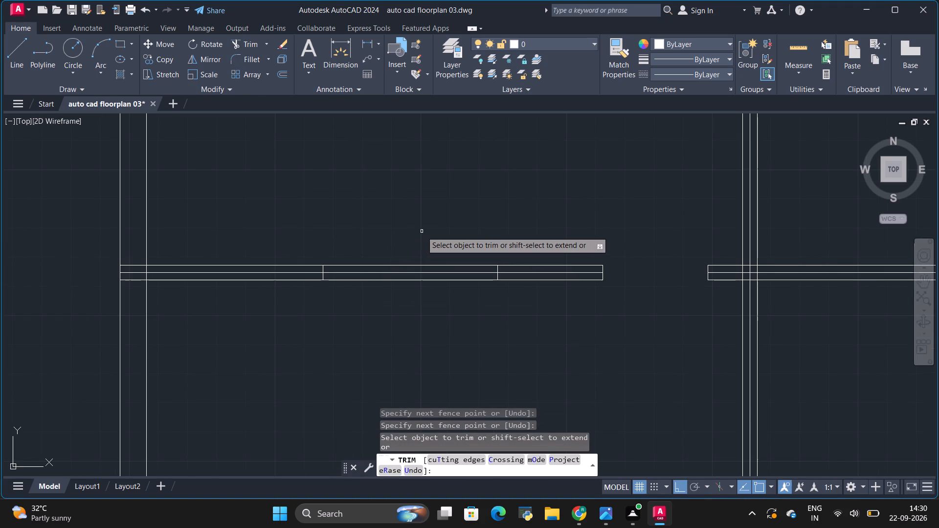
pyautogui.scroll(-1, 461, 230)
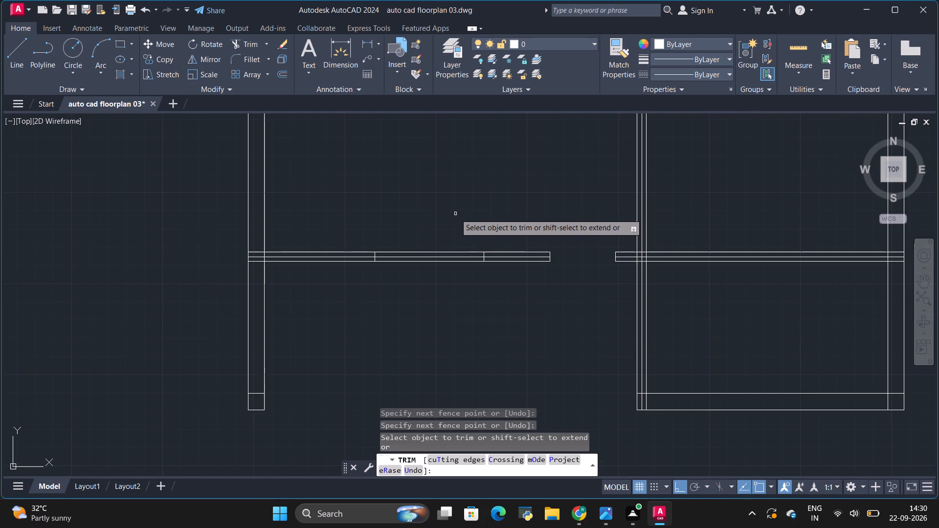
pyautogui.scroll(1, 454, 214)
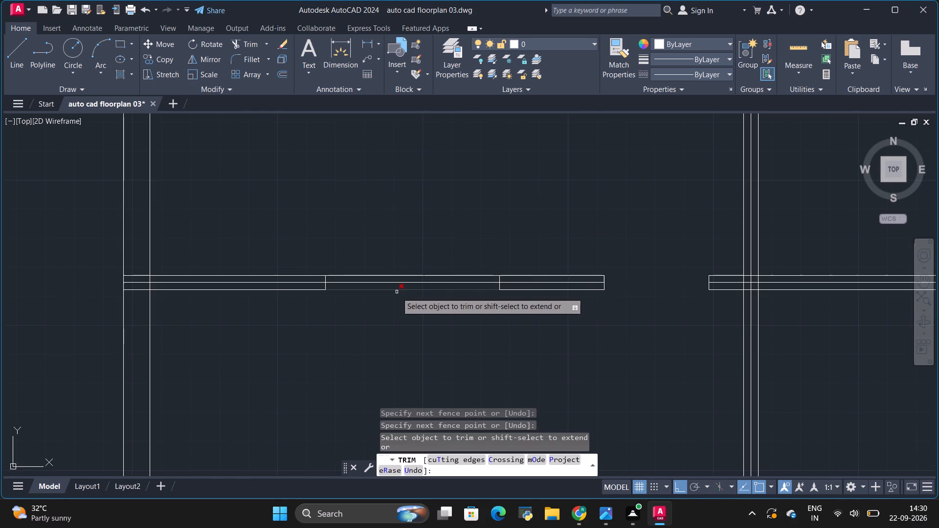
pyautogui.scroll(-1, 391, 336)
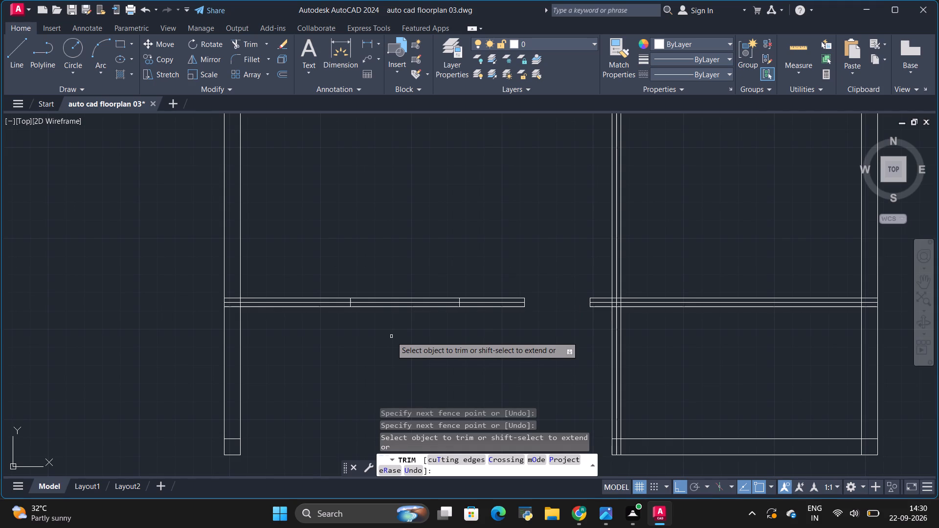
pyautogui.hotkey('alt', 'Tab')
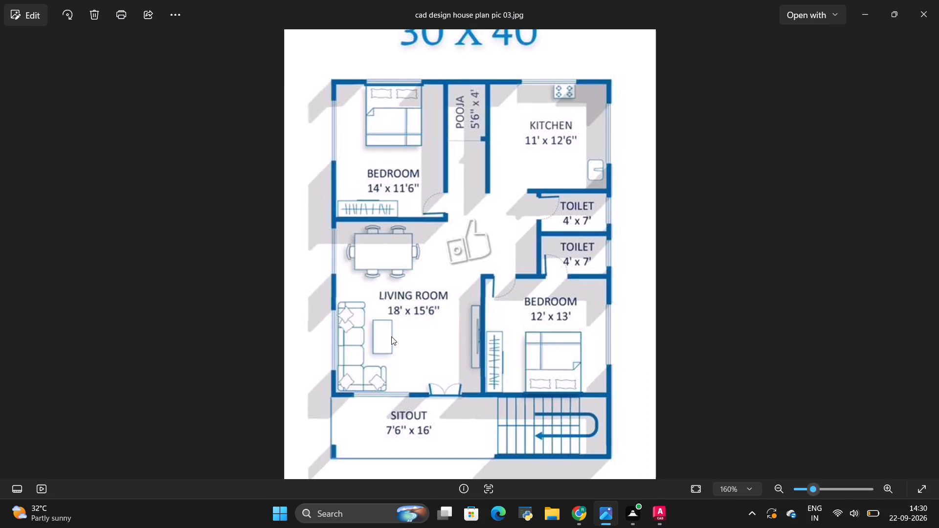
pyautogui.hotkey('alt', 'Tab')
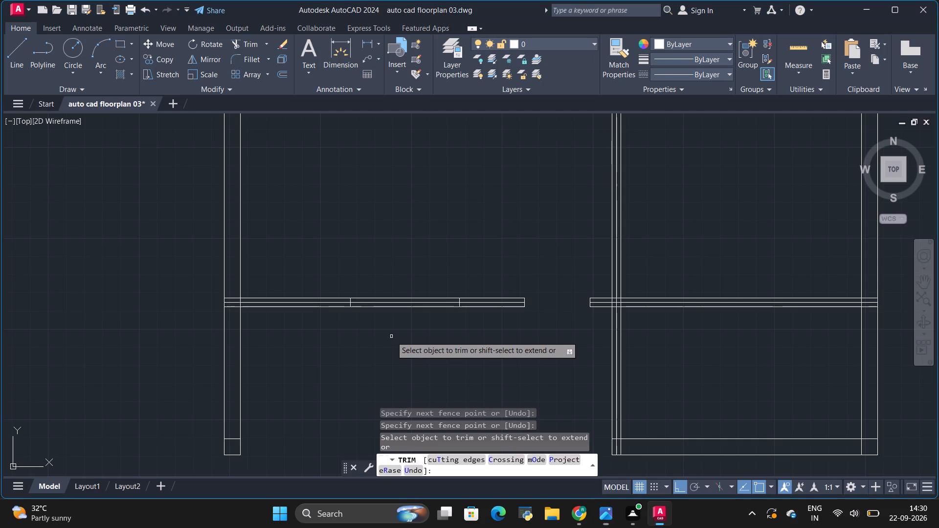
pyautogui.scroll(4, 265, 303)
pyautogui.click(287, 311)
pyautogui.moveTo(290, 311); pyautogui.dragTo(291, 304)
pyautogui.moveTo(298, 304); pyautogui.dragTo(307, 318)
pyautogui.scroll(-2, 314, 299)
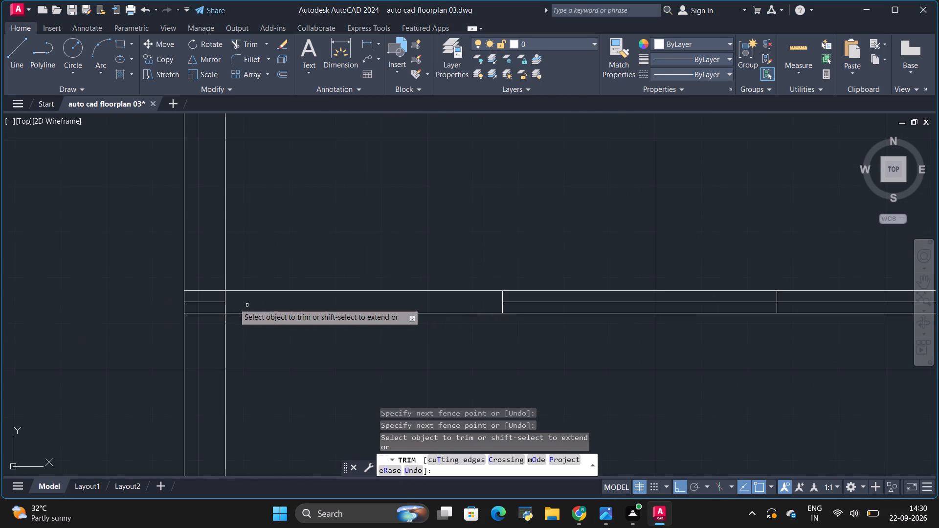
# Trim the left outer wall's inner line and the leftover middle line inside its junction with the sitout's upper wall.
pyautogui.scroll(5, 227, 302)
pyautogui.moveTo(226, 288); pyautogui.dragTo(201, 337)
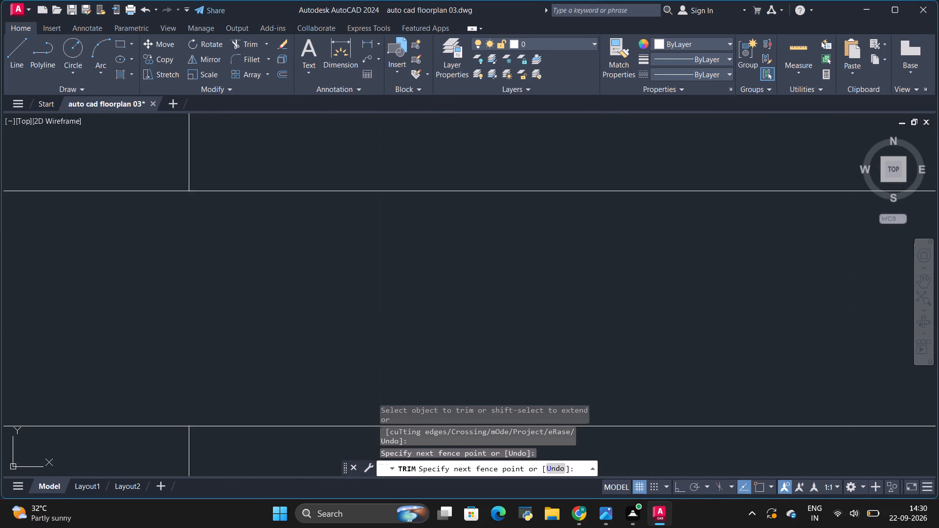
pyautogui.scroll(-8, 266, 287)
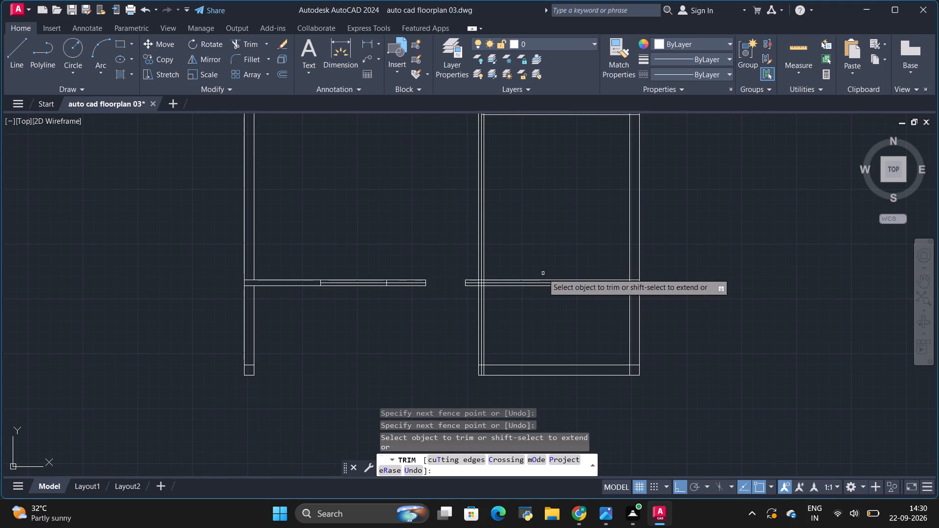
pyautogui.press('space')
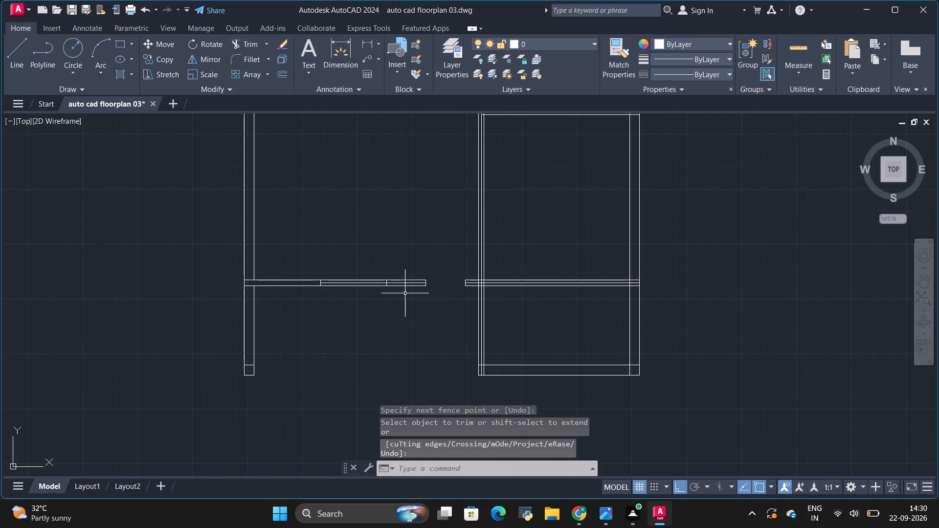
# Draw a 5" horizontal line across the bedroom-pooja wall, level with the pooja partition's upper line, after checking the reference image.
pyautogui.scroll(-3, 394, 261)
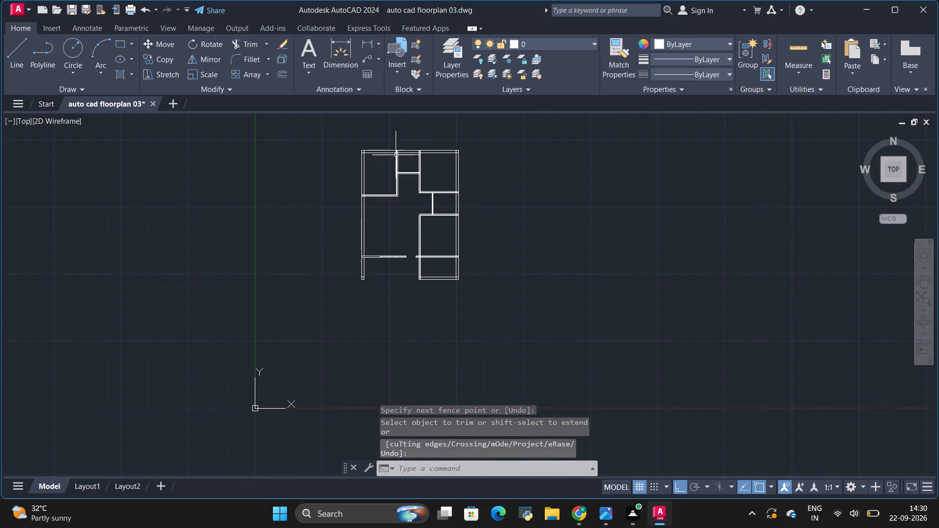
pyautogui.scroll(2, 402, 144)
pyautogui.hotkey('alt', 'Tab')
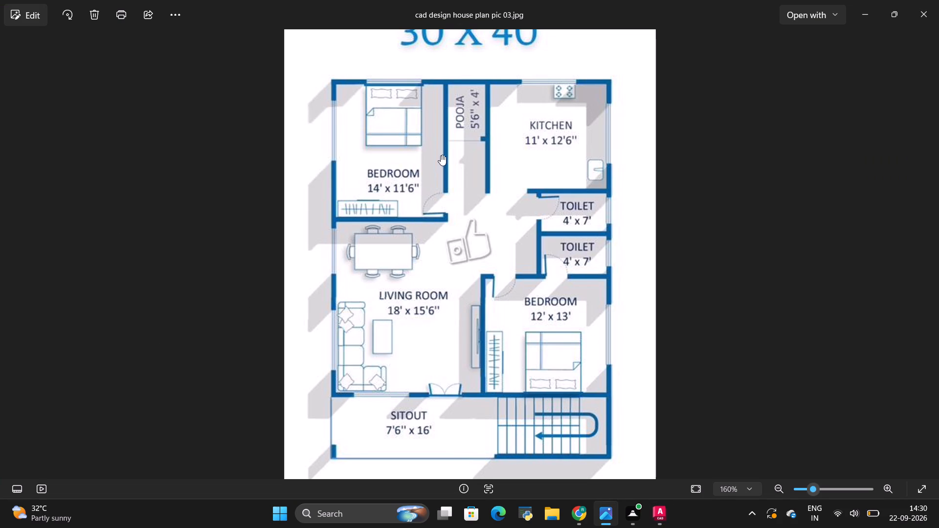
pyautogui.hotkey('alt', 'Tab')
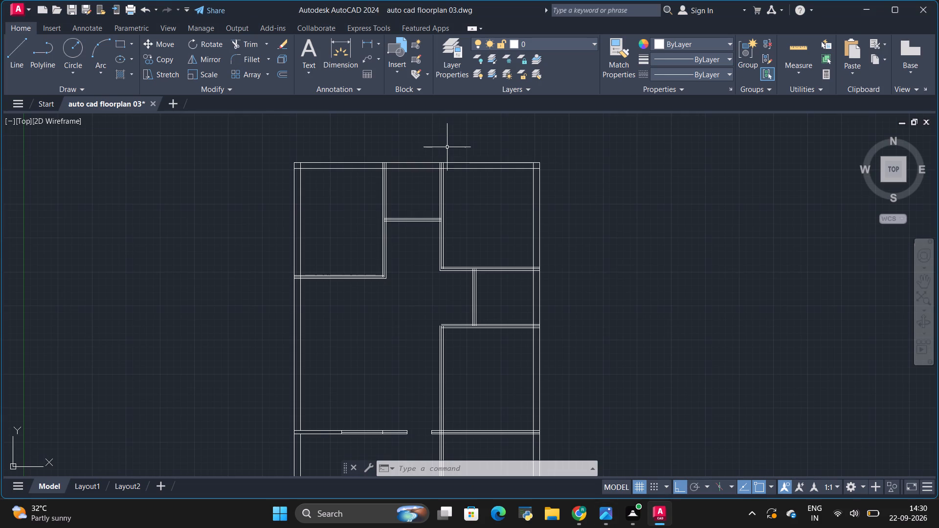
pyautogui.scroll(4, 448, 148)
pyautogui.scroll(-2, 488, 221)
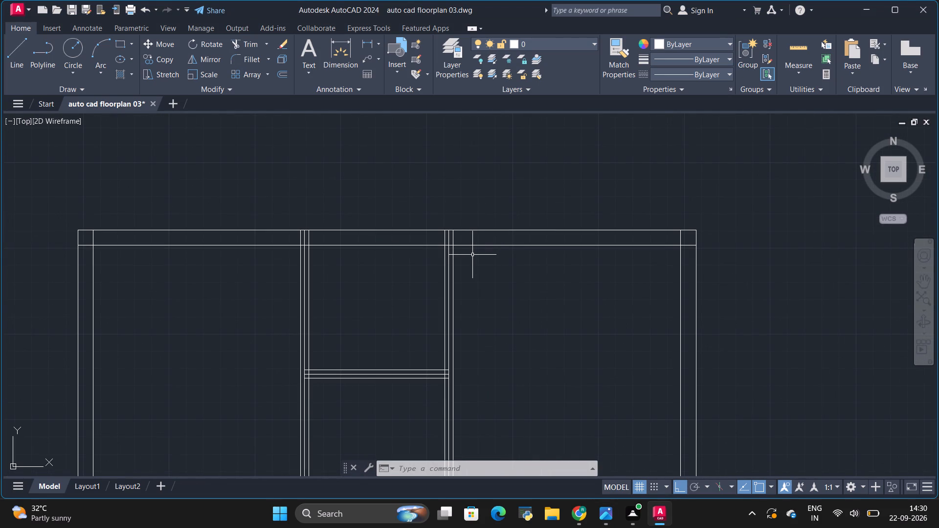
pyautogui.hotkey('alt', 'Tab')
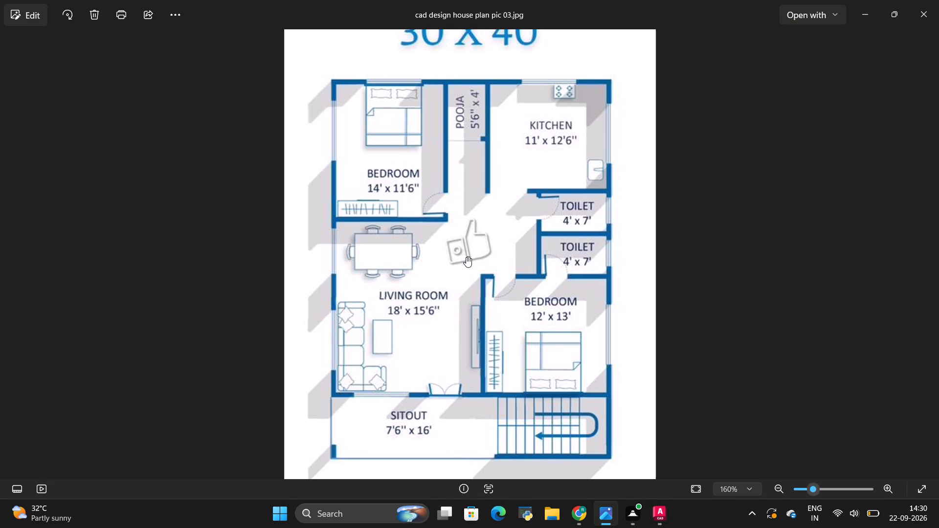
pyautogui.hotkey('alt', 'Tab')
pyautogui.scroll(-2, 413, 302)
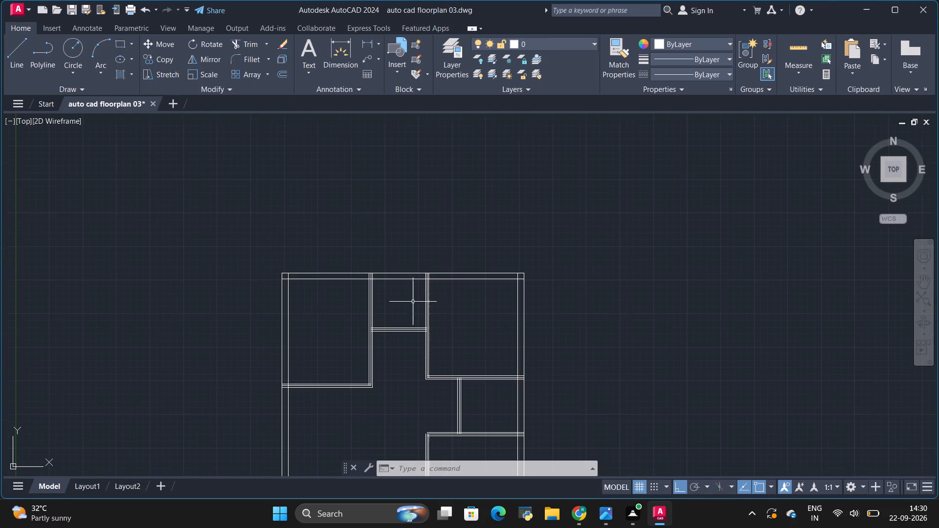
pyautogui.scroll(3, 383, 314)
pyautogui.scroll(3, 296, 383)
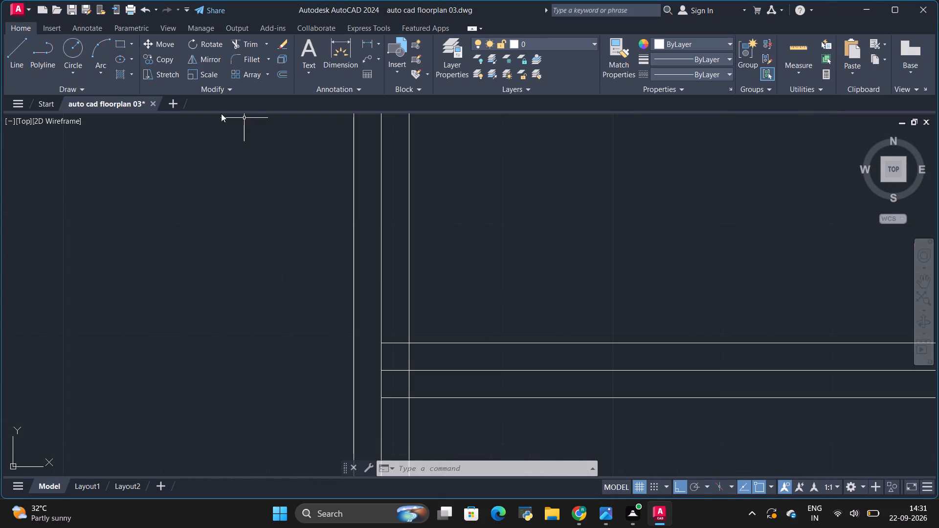
pyautogui.click(16, 58)
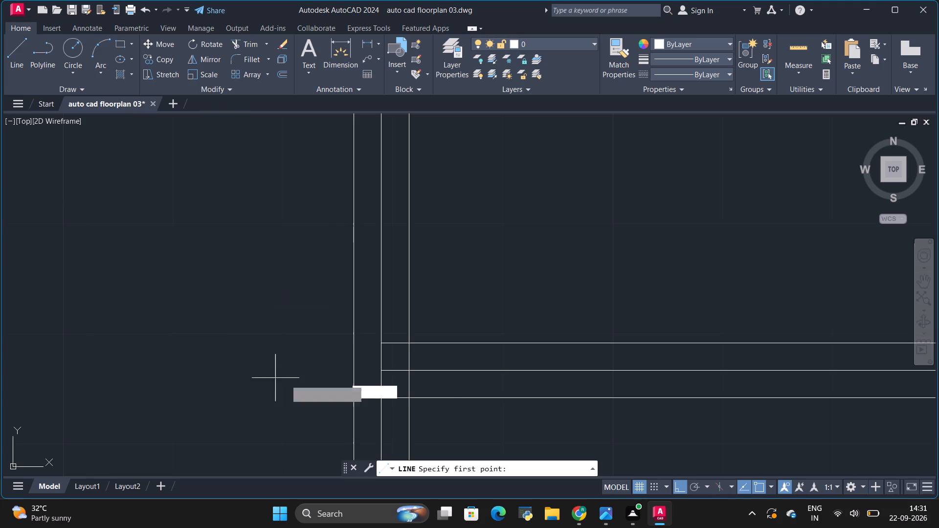
pyautogui.click(354, 344)
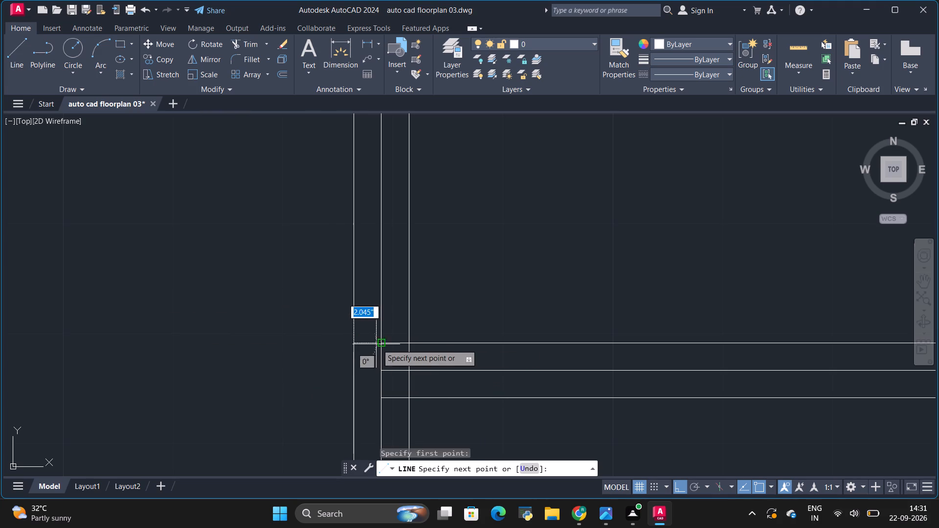
pyautogui.click(407, 347)
pyautogui.press('space')
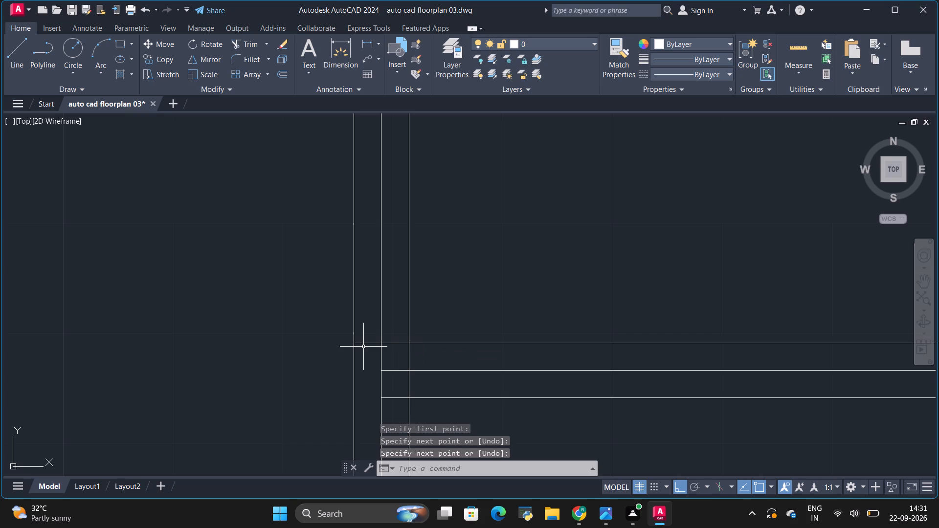
# Copy the short horizontal line 5" upward along the bedroom-pooja wall from its midpoint to mark the opening's lower edge.
pyautogui.click(366, 343)
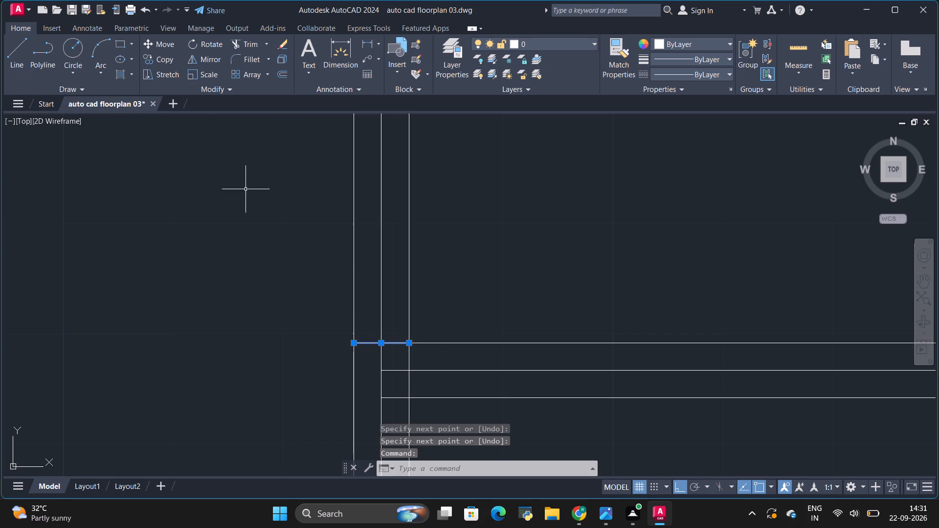
pyautogui.click(165, 58)
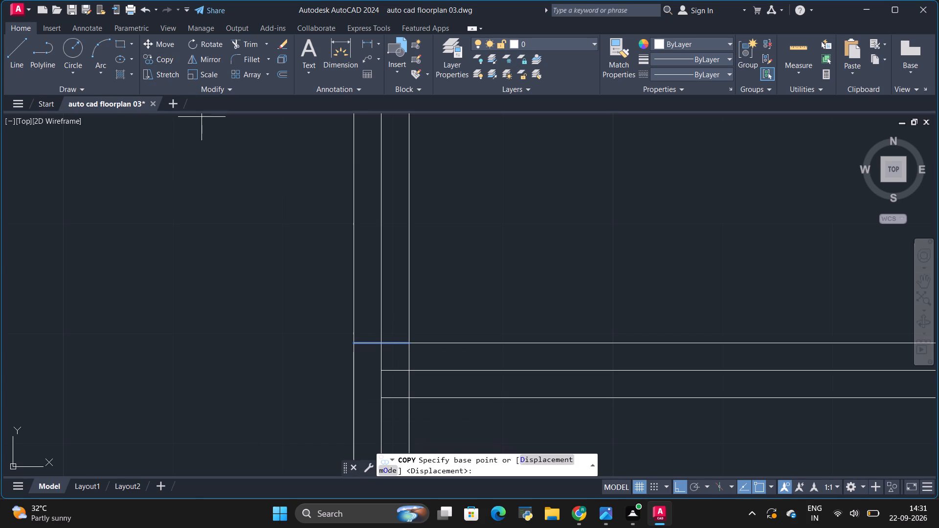
pyautogui.click(380, 343)
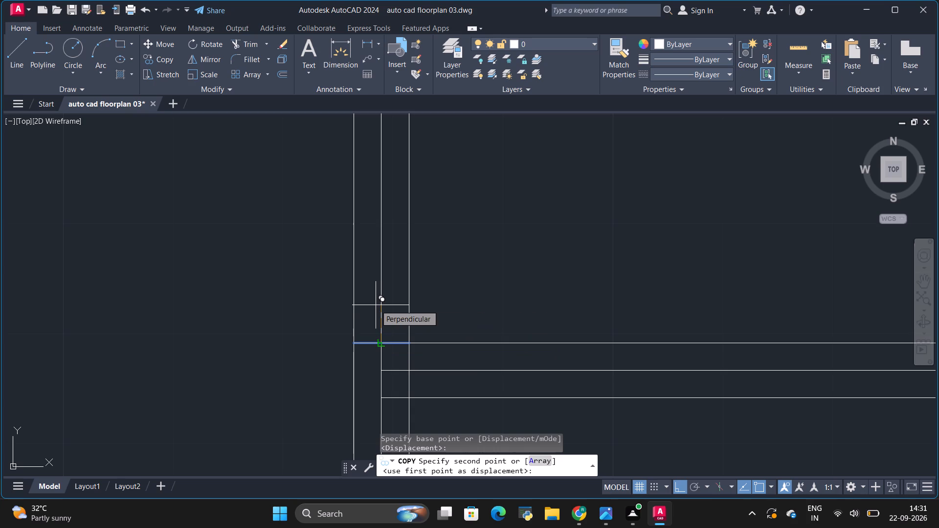
pyautogui.press('BackSpace')
pyautogui.press('BackSpace')
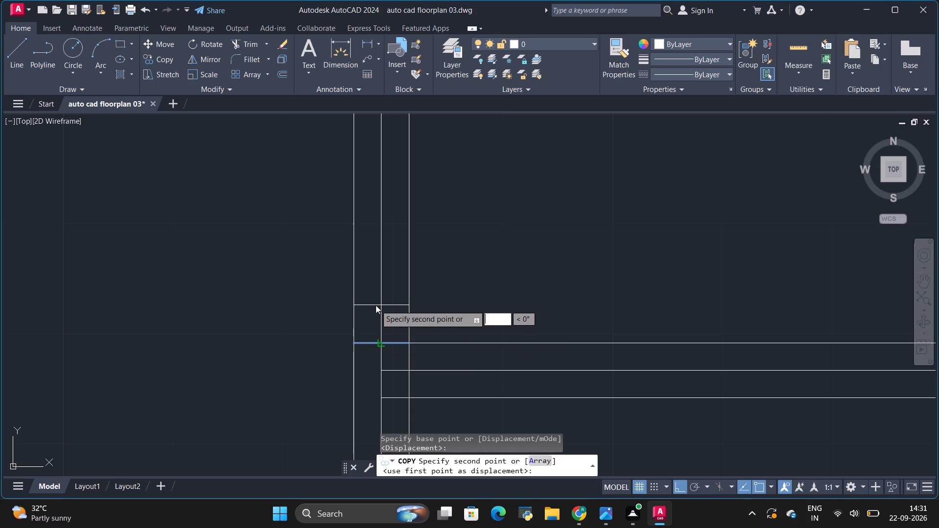
pyautogui.write("5'")
pyautogui.press('BackSpace')
pyautogui.hotkey('shift', '"')
pyautogui.press('Return')
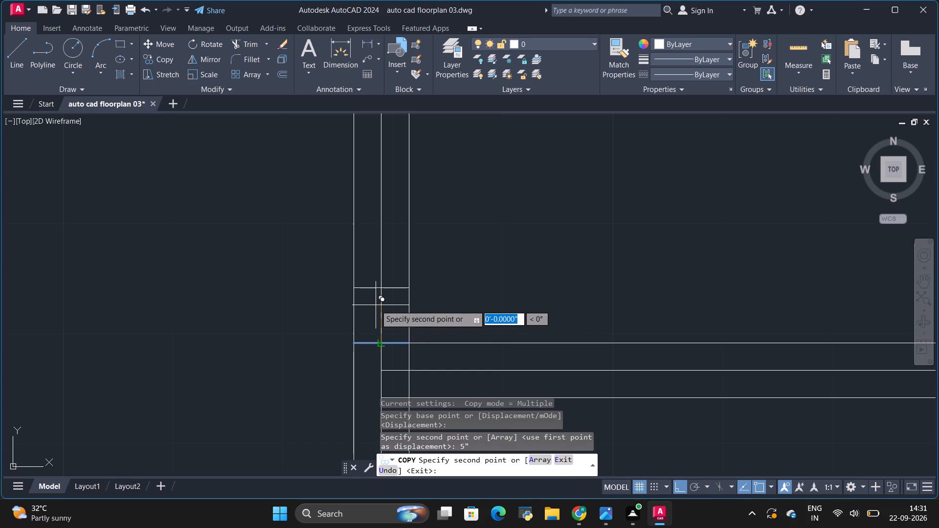
# Place another copy of the short line 3'5" above the original to mark the opening's upper edge.
pyautogui.scroll(-2, 388, 243)
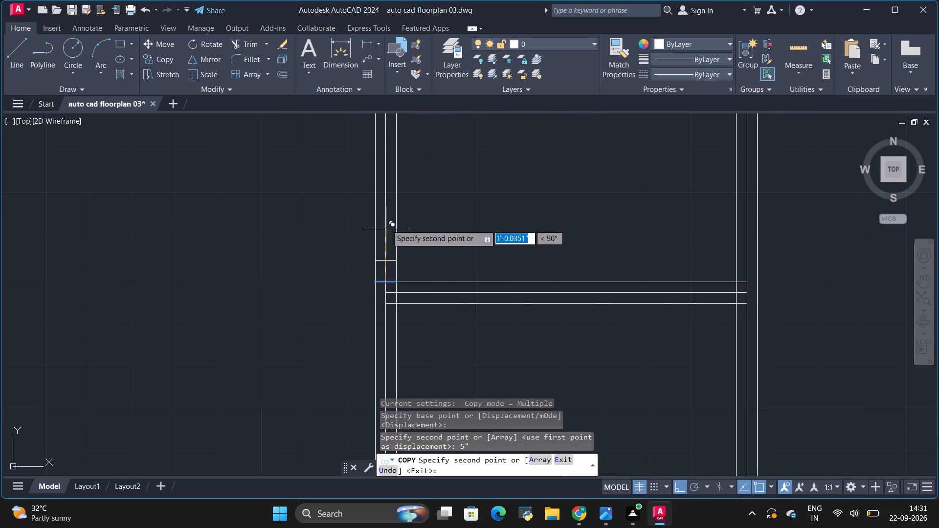
pyautogui.press('BackSpace')
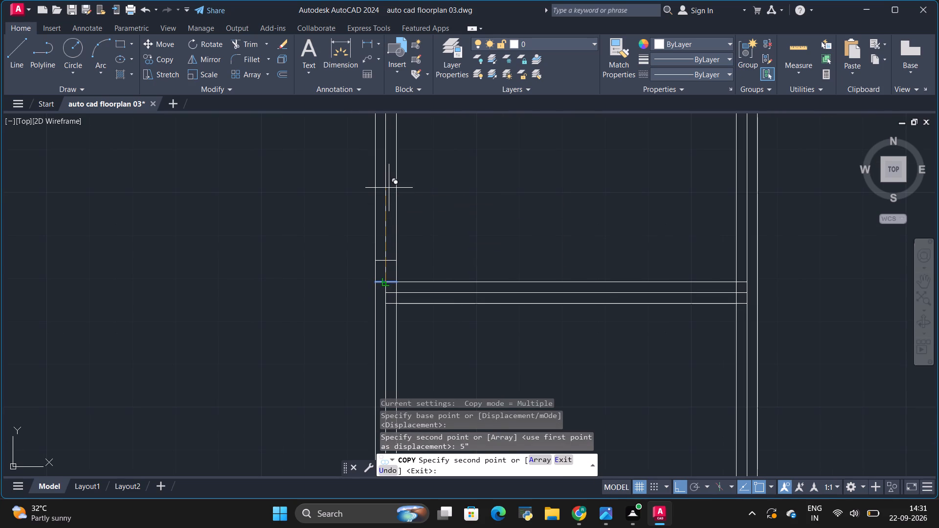
pyautogui.press('BackSpace')
pyautogui.press('3')
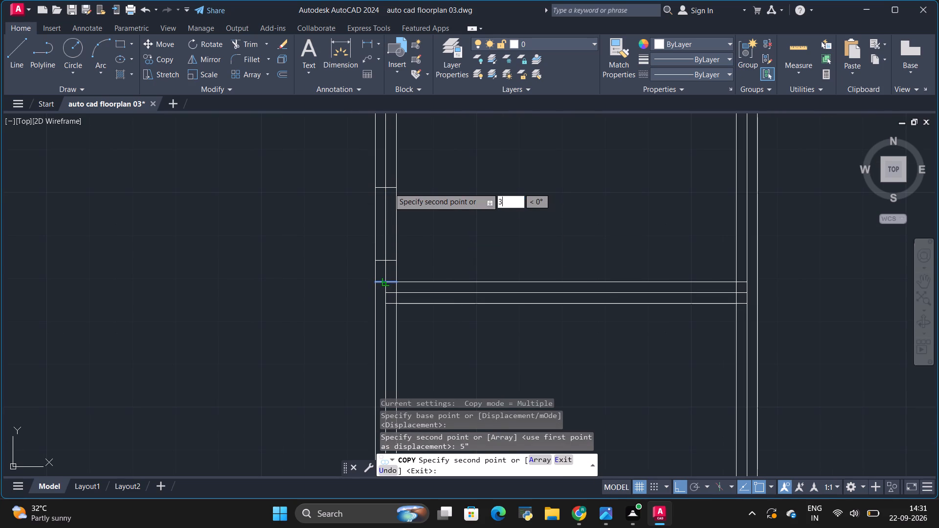
pyautogui.write("'5")
pyautogui.hotkey('shift', '"')
pyautogui.press('Return')
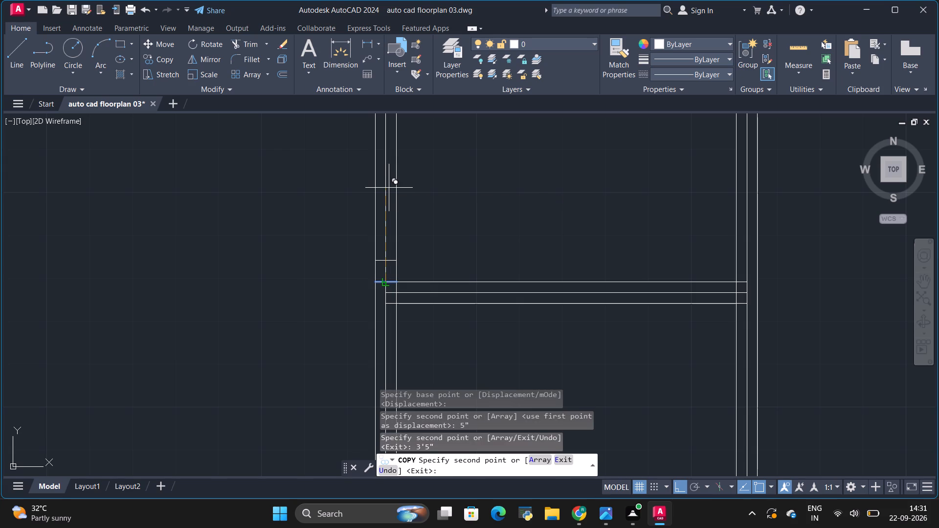
# Trim the three bedroom-pooja wall lines between the two copied marks to cut the door opening.
pyautogui.scroll(-2, 389, 188)
pyautogui.scroll(3, 386, 131)
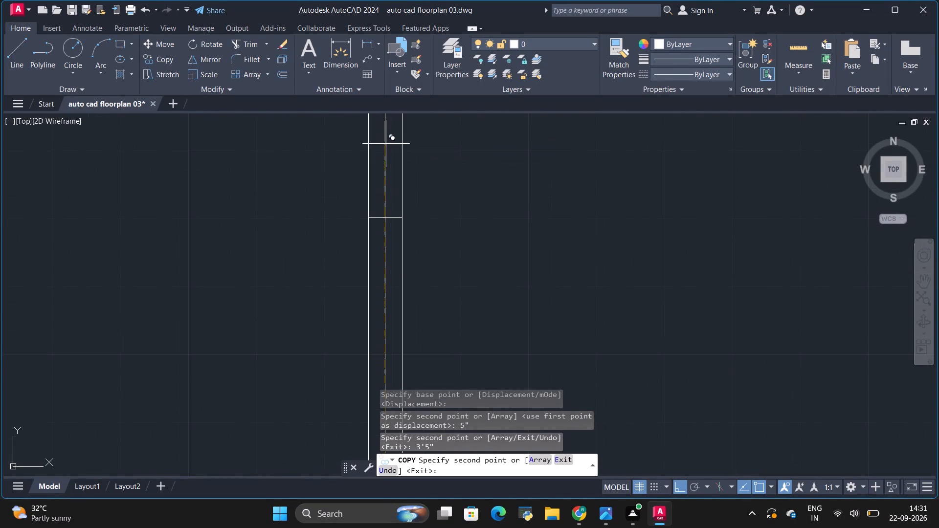
pyautogui.click(248, 42)
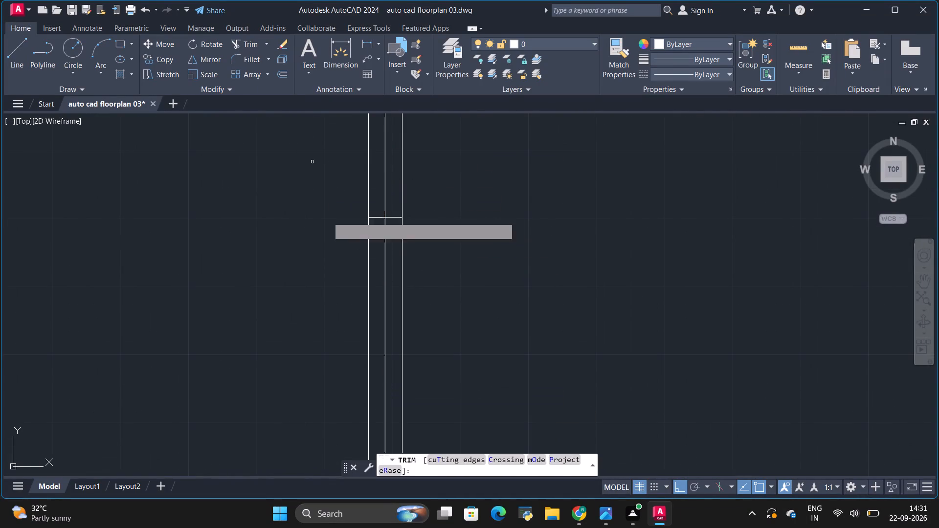
pyautogui.moveTo(350, 287); pyautogui.dragTo(411, 300)
pyautogui.scroll(-1, 449, 274)
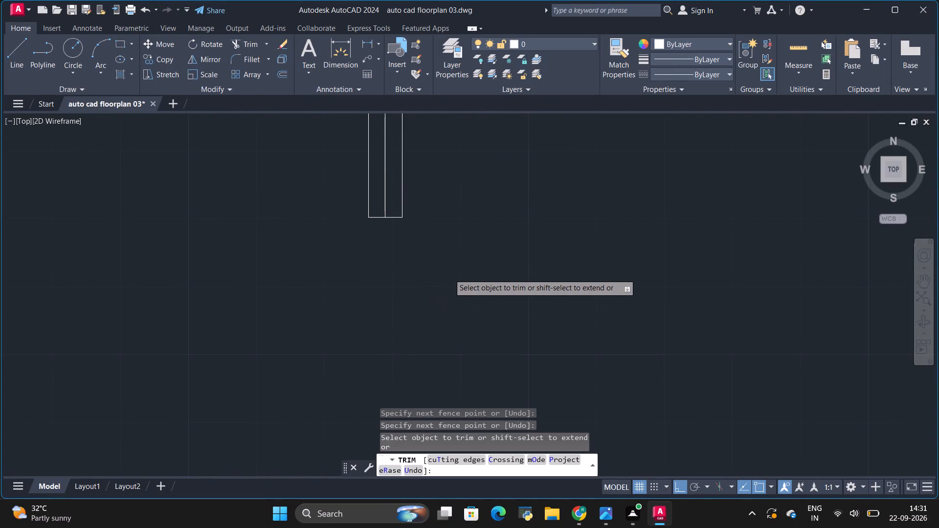
pyautogui.scroll(-2, 449, 274)
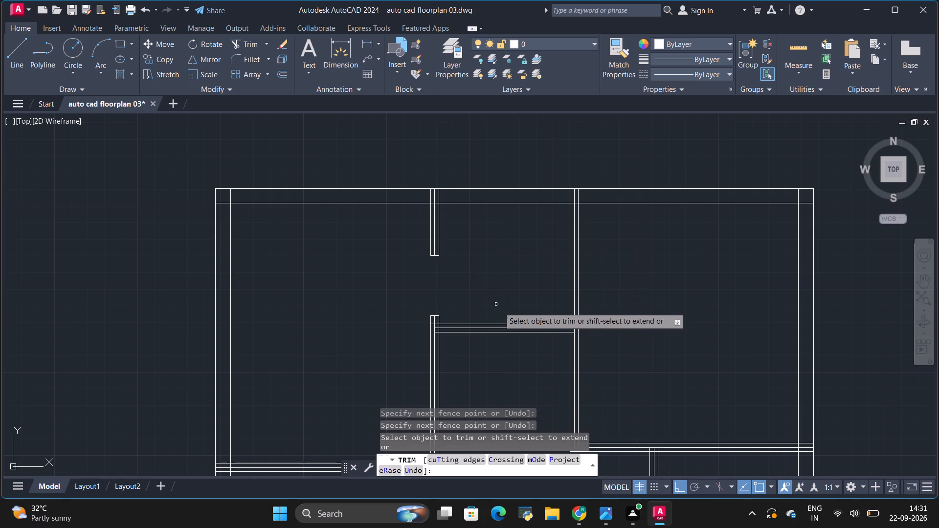
# Draw a horizontal line from the lower jamb's inner corner across the pooja space to the far line of the pooja-kitchen wall.
pyautogui.scroll(2, 554, 357)
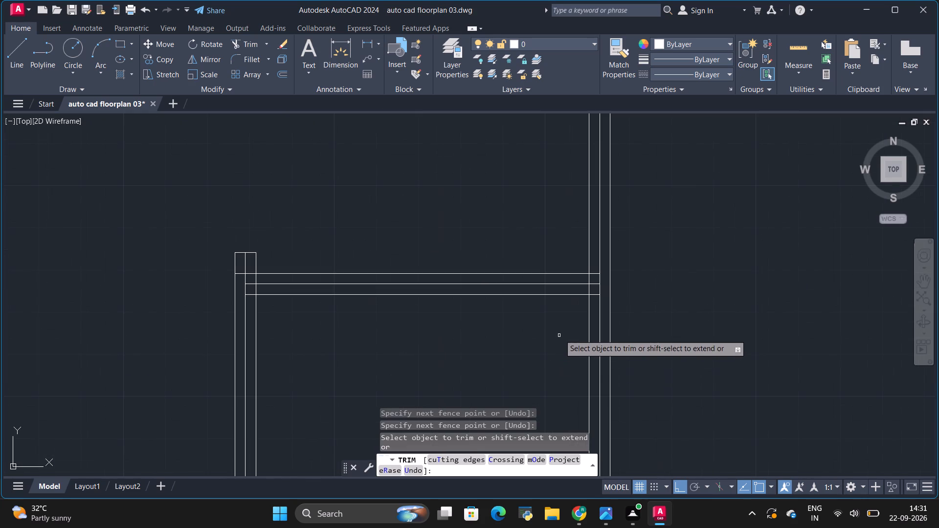
pyautogui.press('l')
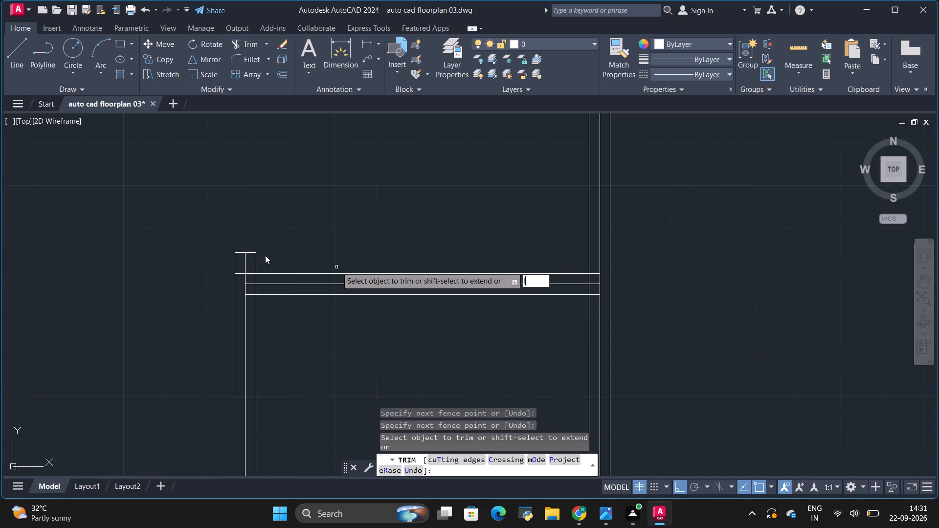
pyautogui.click(16, 64)
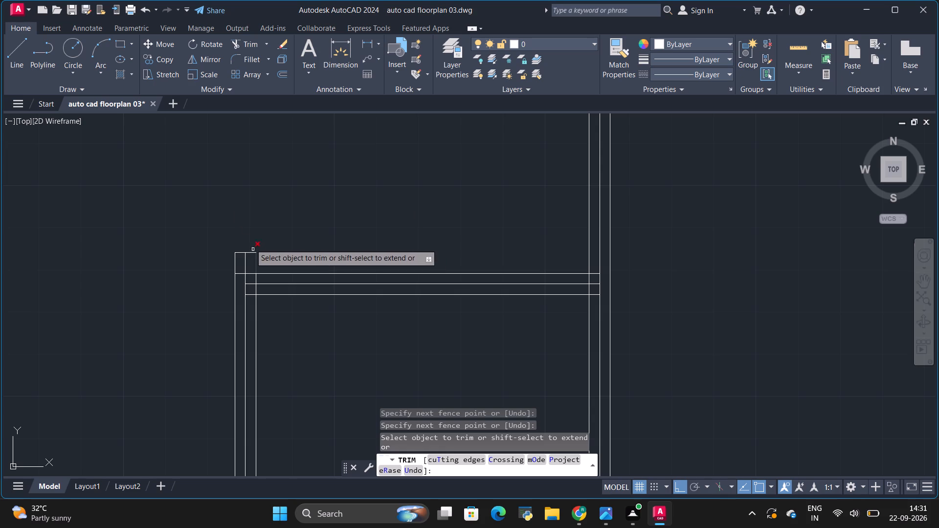
pyautogui.press('space')
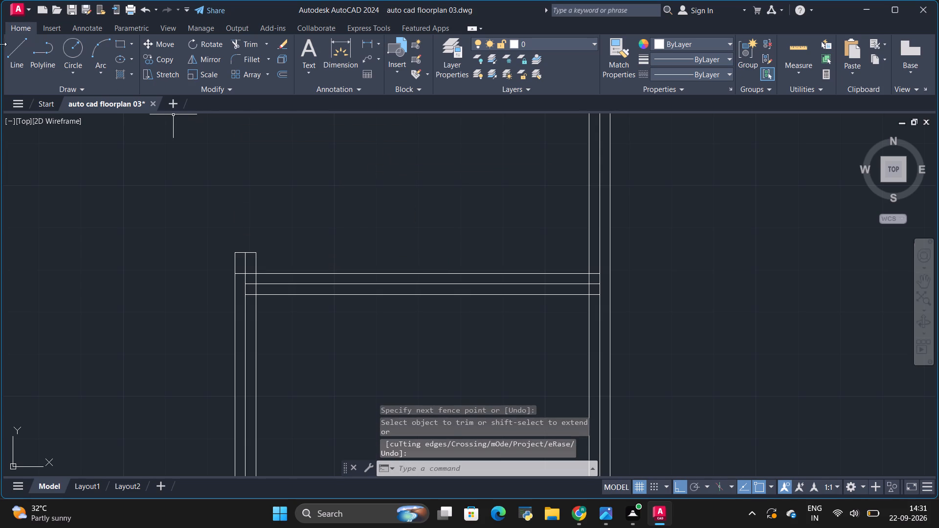
pyautogui.click(9, 46)
pyautogui.click(257, 253)
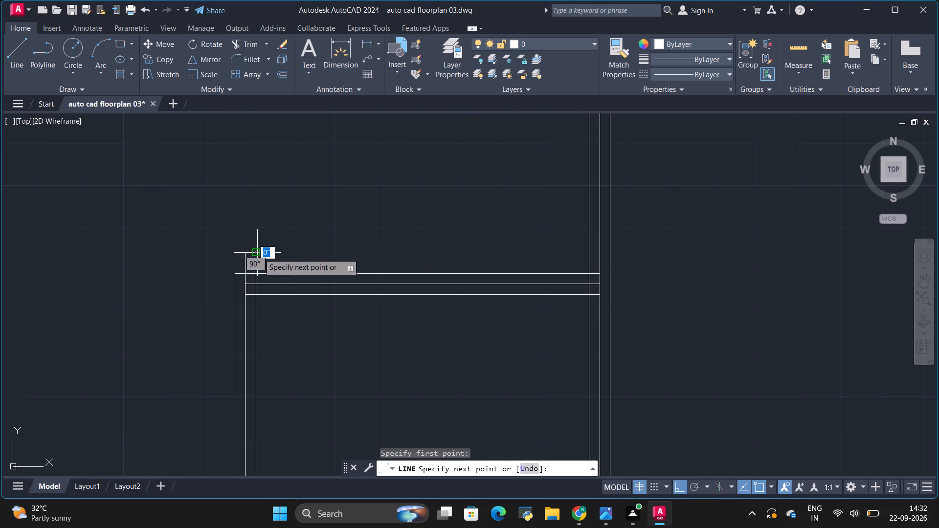
pyautogui.click(612, 252)
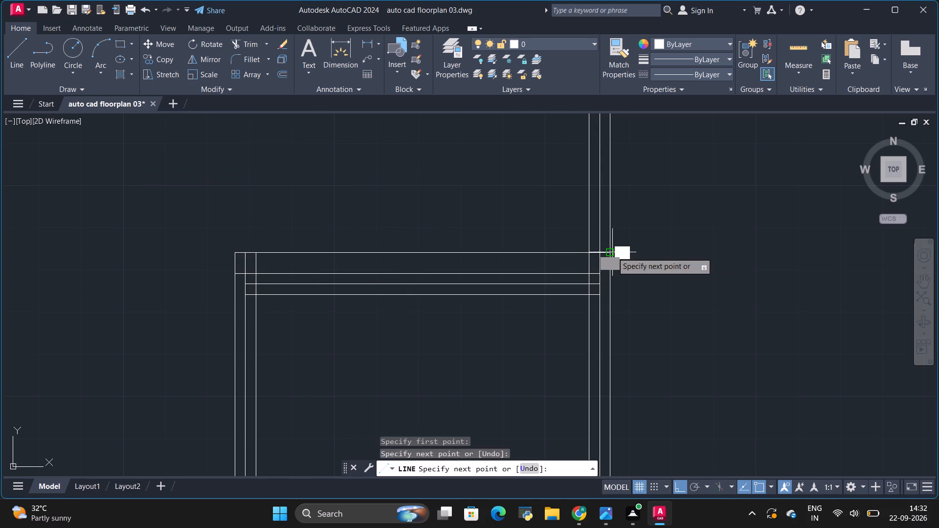
pyautogui.press('space')
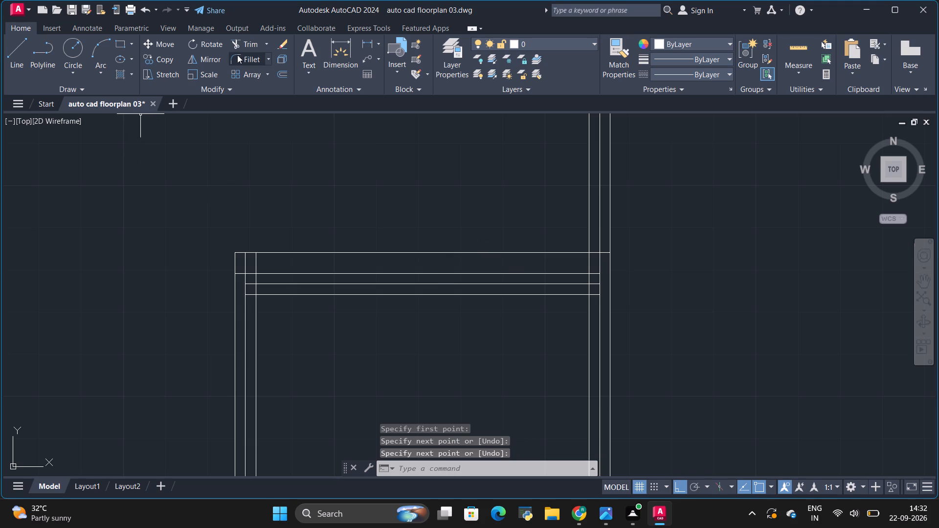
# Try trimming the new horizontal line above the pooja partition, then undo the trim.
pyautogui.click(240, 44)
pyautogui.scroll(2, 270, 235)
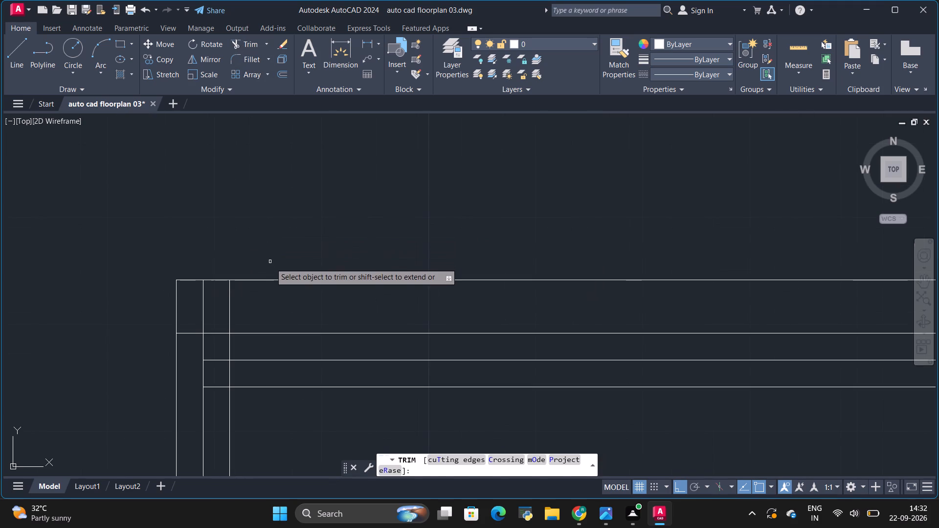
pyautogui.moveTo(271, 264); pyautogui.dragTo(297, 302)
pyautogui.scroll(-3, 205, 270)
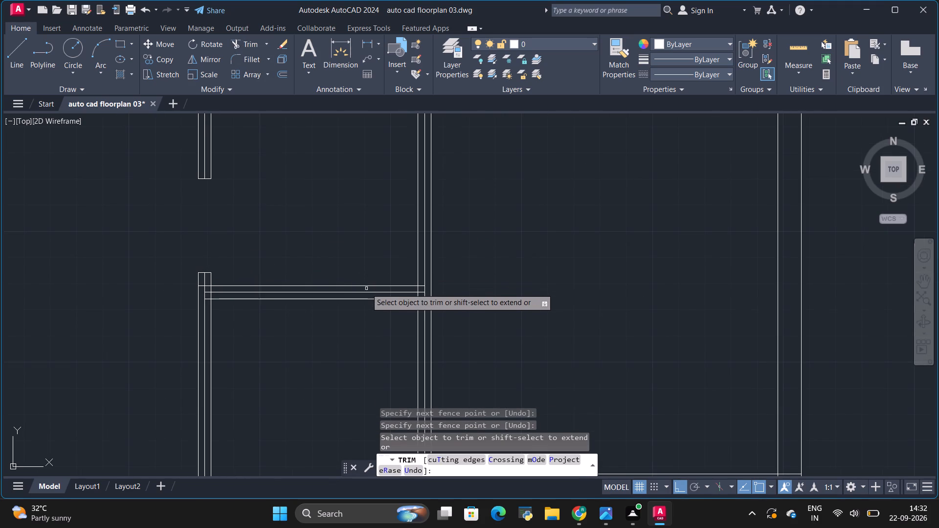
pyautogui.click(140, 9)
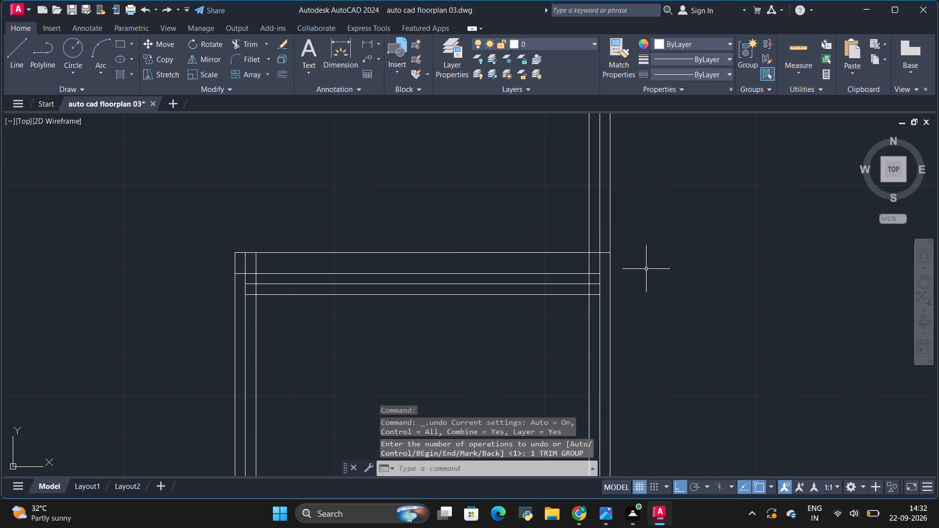
# Draw a short horizontal line across the pooja-kitchen wall, level with the lower jamb of the bedroom door opening.
pyautogui.click(13, 58)
pyautogui.scroll(-2, 107, 194)
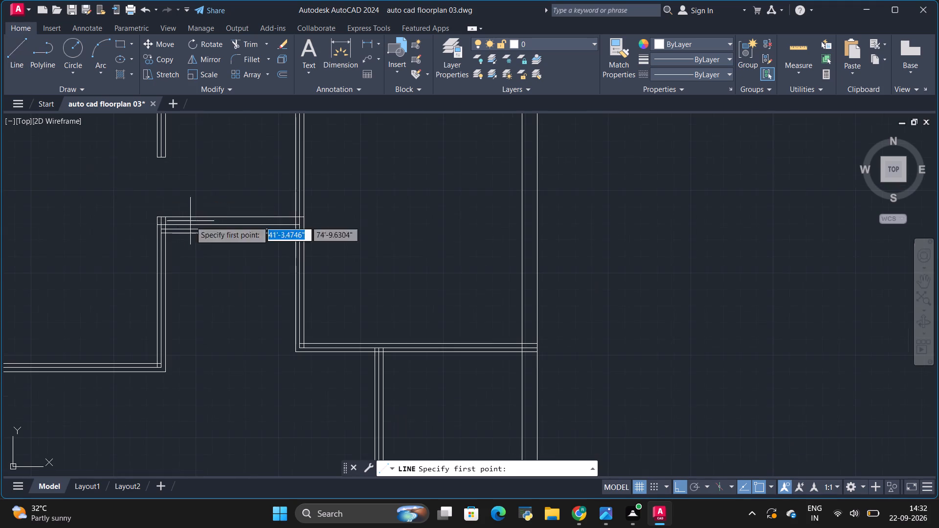
pyautogui.scroll(2, 248, 198)
pyautogui.scroll(1, 304, 244)
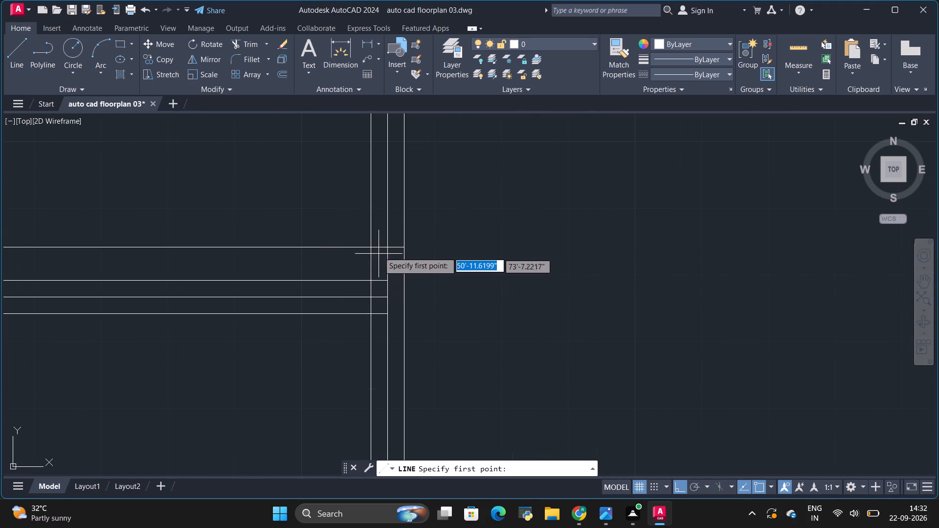
pyautogui.click(373, 247)
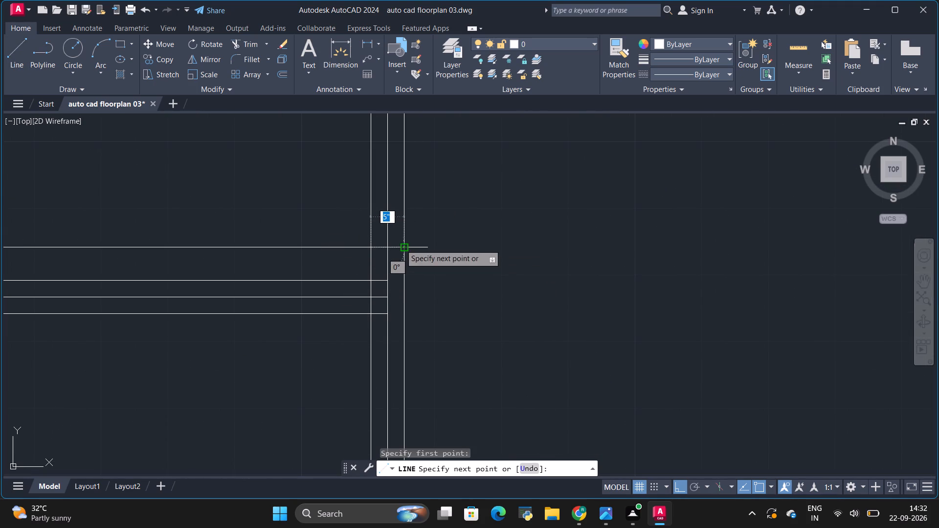
pyautogui.click(401, 244)
pyautogui.press('space')
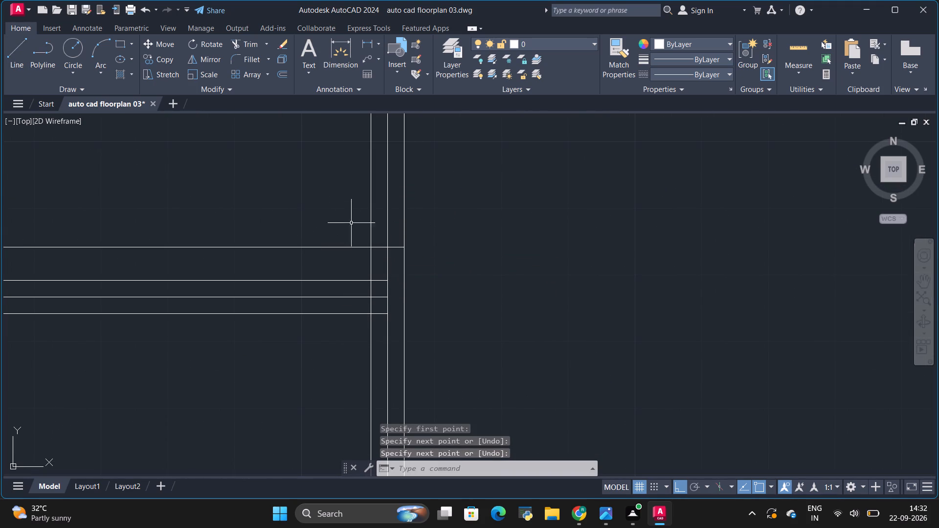
# Trim the junction of the pooja partition and the pooja-kitchen wall, removing overlapping ends and both walls' middle lines.
pyautogui.scroll(3, 381, 319)
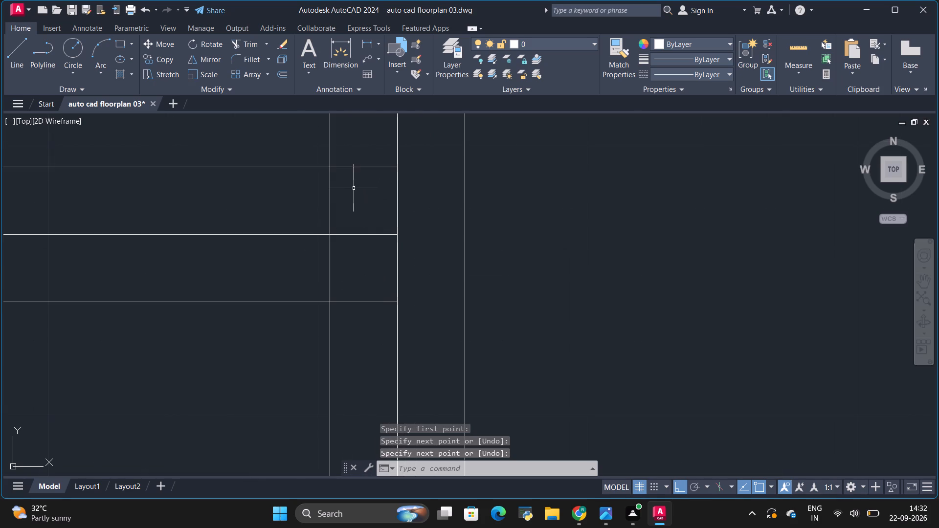
pyautogui.moveTo(359, 152); pyautogui.dragTo(355, 318)
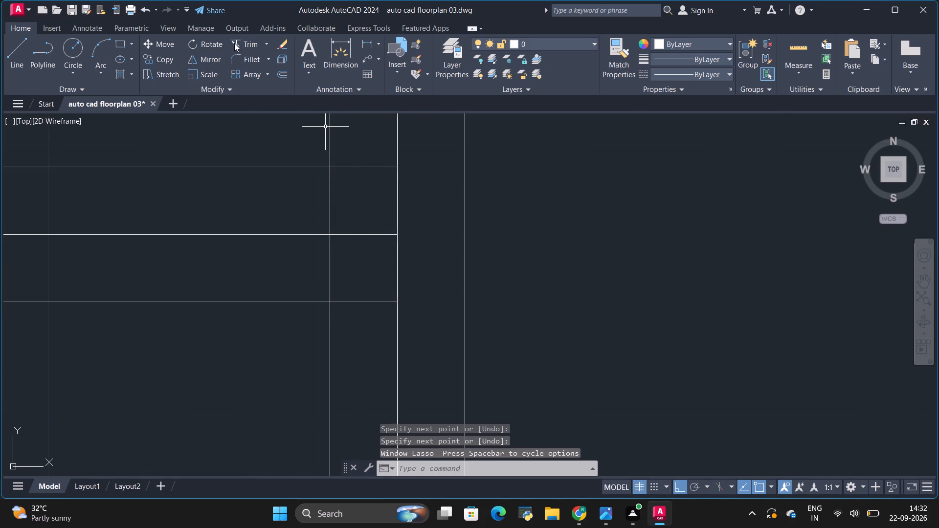
pyautogui.click(243, 43)
pyautogui.moveTo(346, 146); pyautogui.dragTo(349, 241)
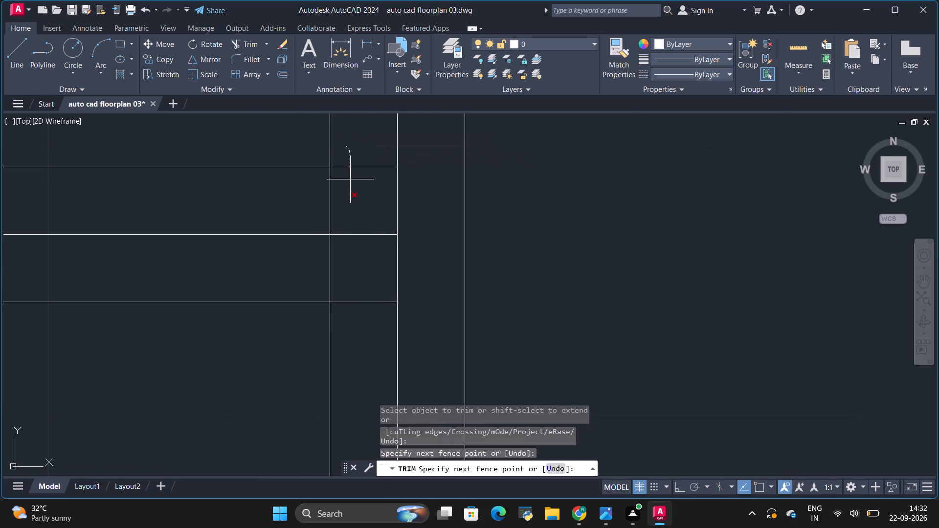
pyautogui.moveTo(349, 241); pyautogui.dragTo(355, 308)
pyautogui.moveTo(353, 196); pyautogui.dragTo(335, 254)
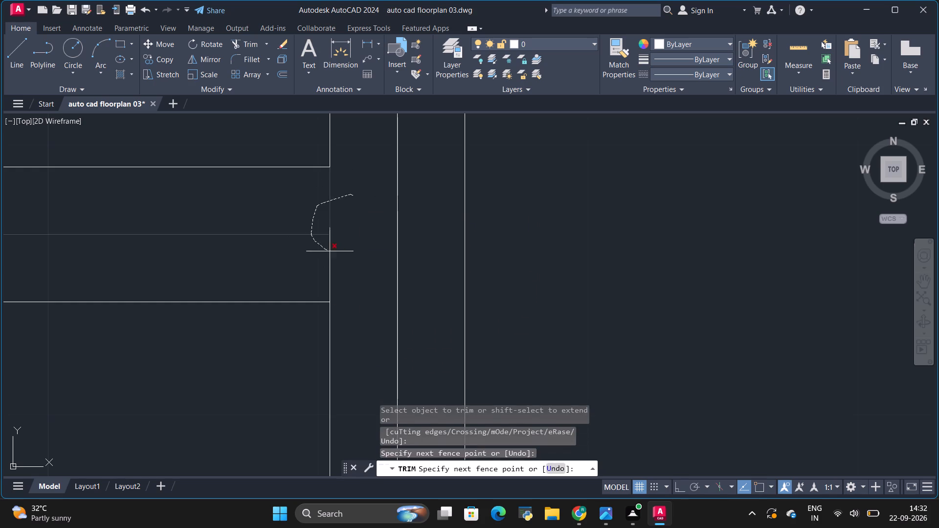
pyautogui.moveTo(335, 254); pyautogui.dragTo(339, 255)
pyautogui.scroll(-4, 336, 248)
pyautogui.scroll(6, 350, 224)
pyautogui.moveTo(317, 234); pyautogui.dragTo(212, 270)
pyautogui.scroll(-4, 295, 264)
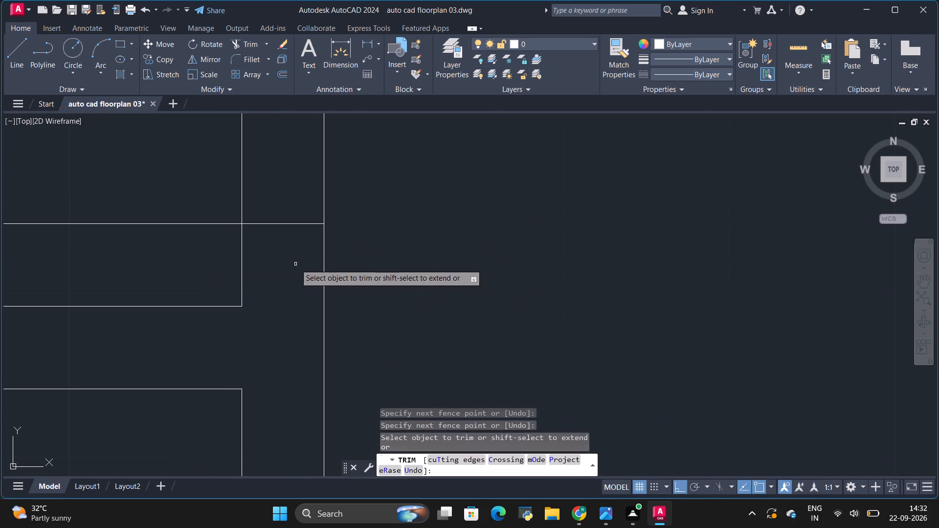
# Trim away the long horizontal guide line across the pooja space, keeping the short line on the pooja-kitchen wall.
pyautogui.scroll(-2, 375, 234)
pyautogui.scroll(1, 226, 191)
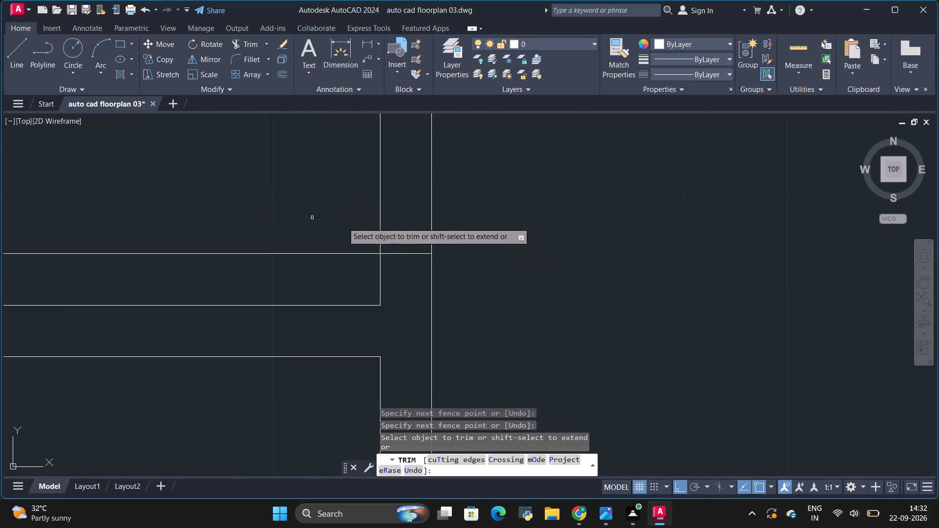
pyautogui.scroll(-3, 382, 238)
pyautogui.scroll(1, 162, 217)
pyautogui.scroll(-1, 179, 219)
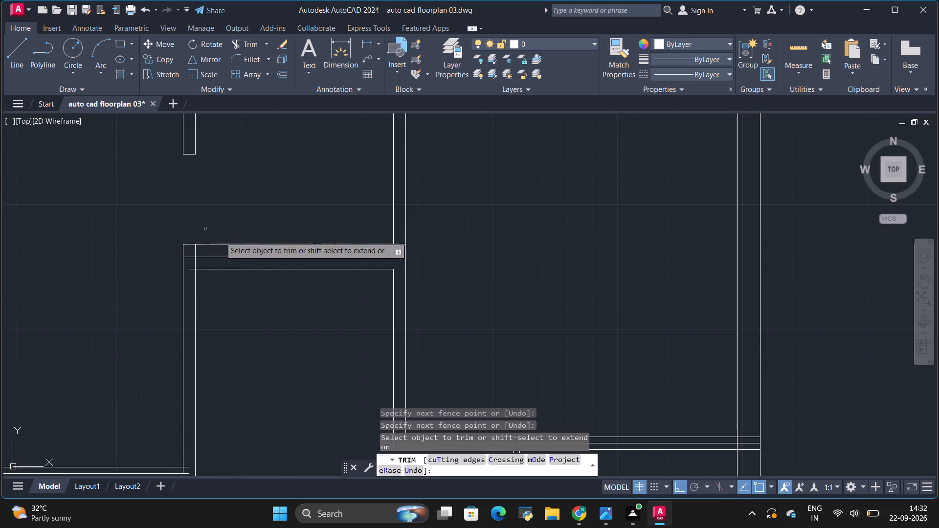
pyautogui.scroll(1, 363, 234)
pyautogui.moveTo(365, 237); pyautogui.dragTo(369, 257)
pyautogui.scroll(-1, 347, 242)
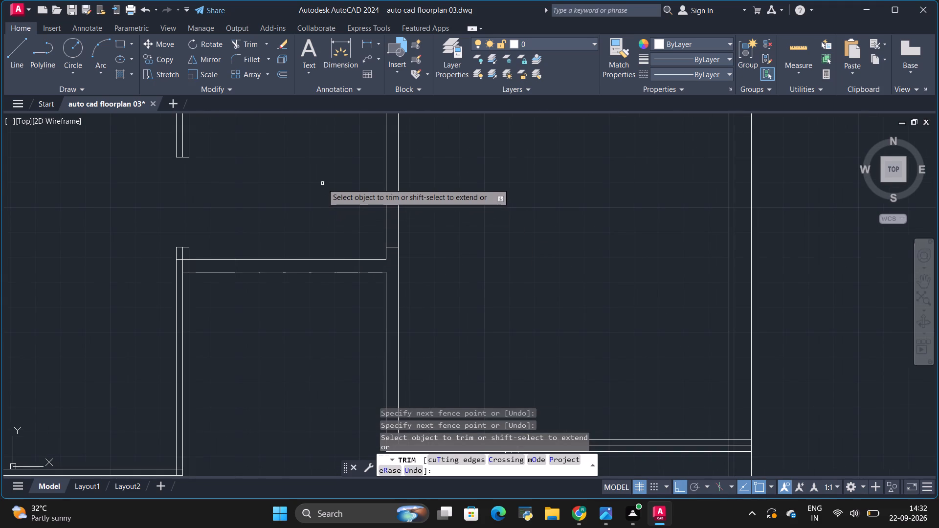
pyautogui.scroll(-2, 339, 198)
pyautogui.scroll(2, 345, 141)
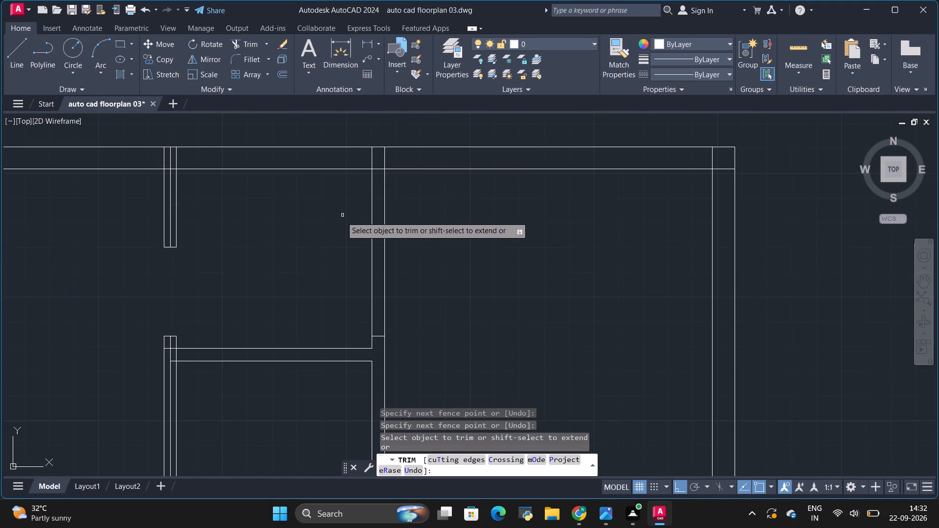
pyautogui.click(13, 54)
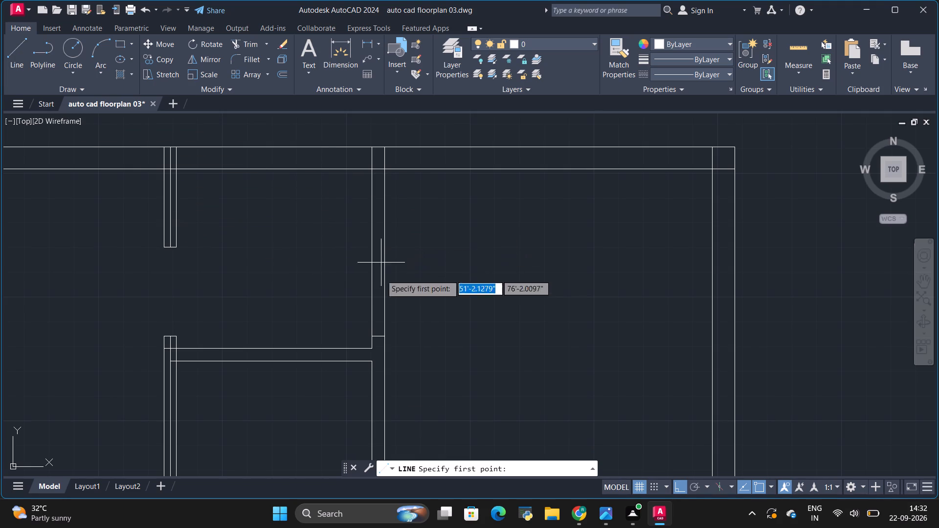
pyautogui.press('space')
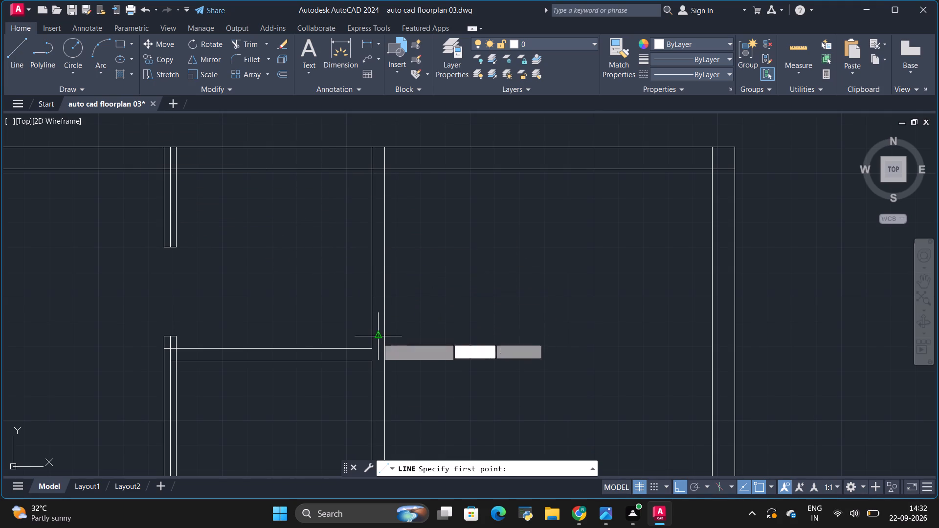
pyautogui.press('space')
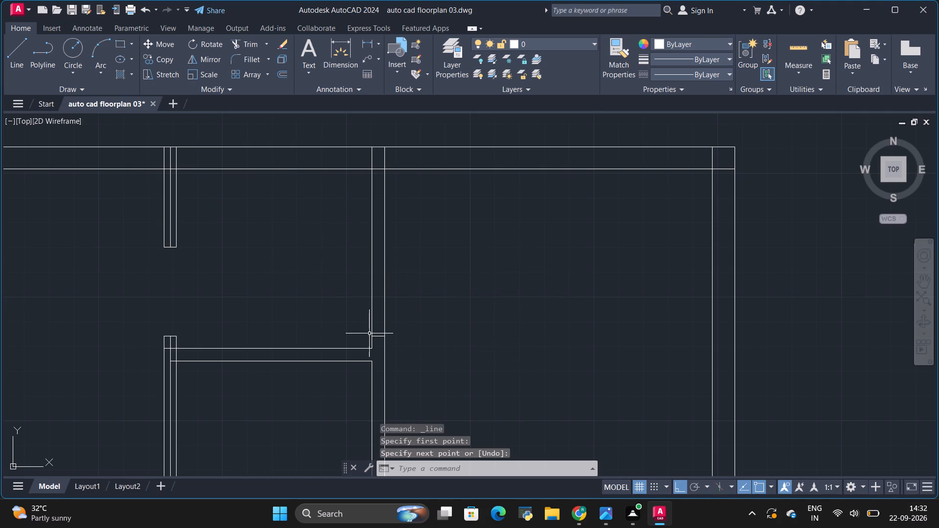
# Copy the short line on the pooja-kitchen wall 3' straight up to mark the opening's upper edge.
pyautogui.click(378, 336)
pyautogui.click(164, 56)
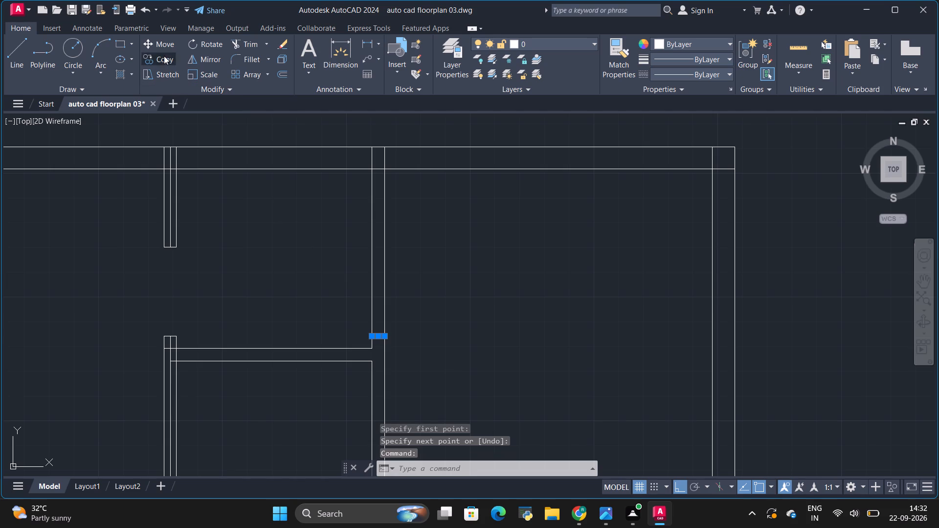
pyautogui.scroll(2, 388, 390)
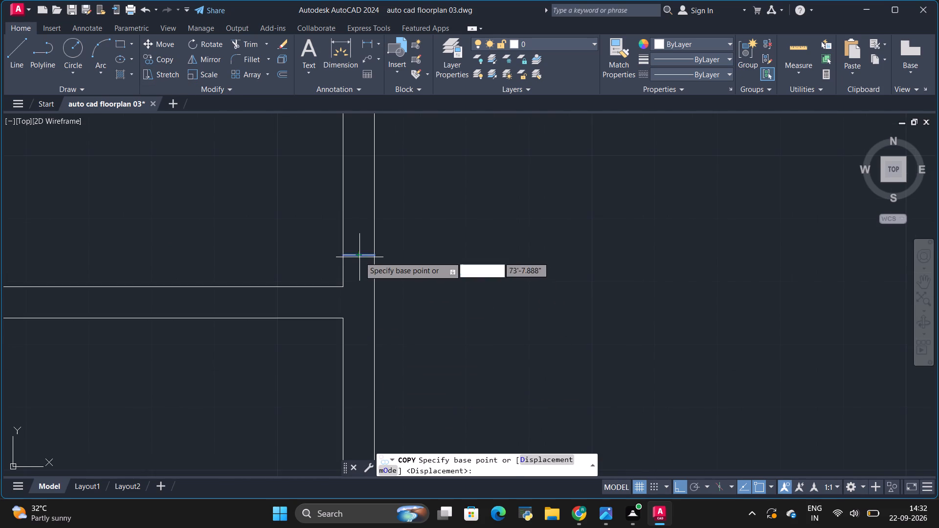
pyautogui.click(360, 257)
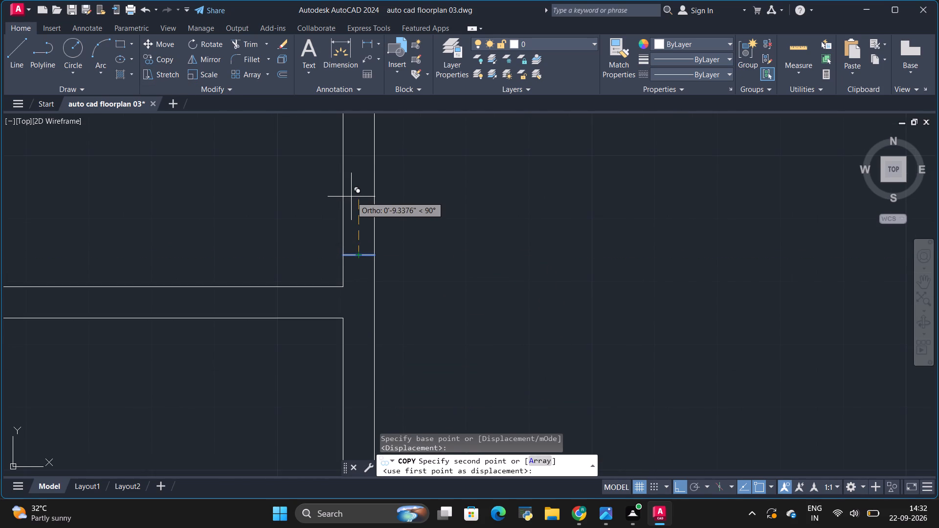
pyautogui.press('BackSpace')
pyautogui.press('BackSpace')
pyautogui.press('3')
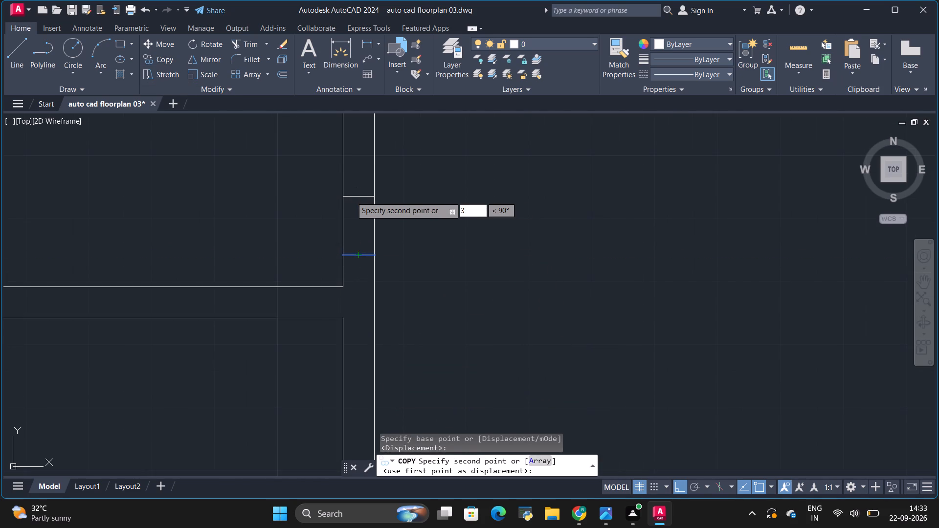
pyautogui.press("'")
pyautogui.press('Return')
pyautogui.scroll(-4, 351, 200)
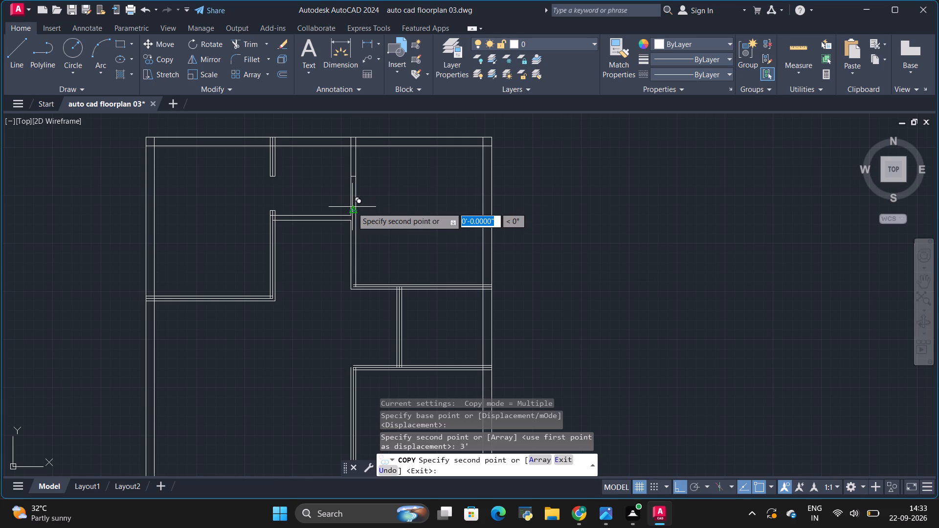
pyautogui.scroll(2, 352, 158)
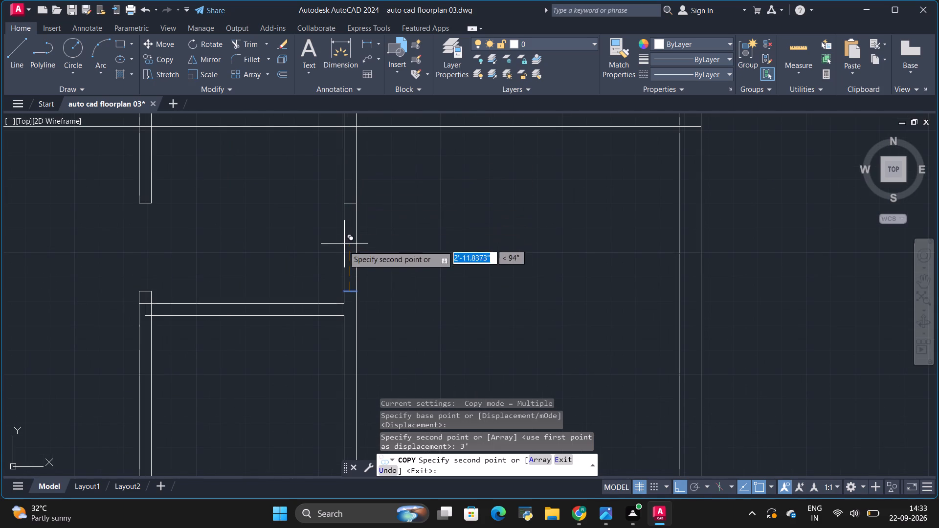
# Trim the pooja-kitchen wall lines between the two short marks to cut the opening.
pyautogui.click(245, 45)
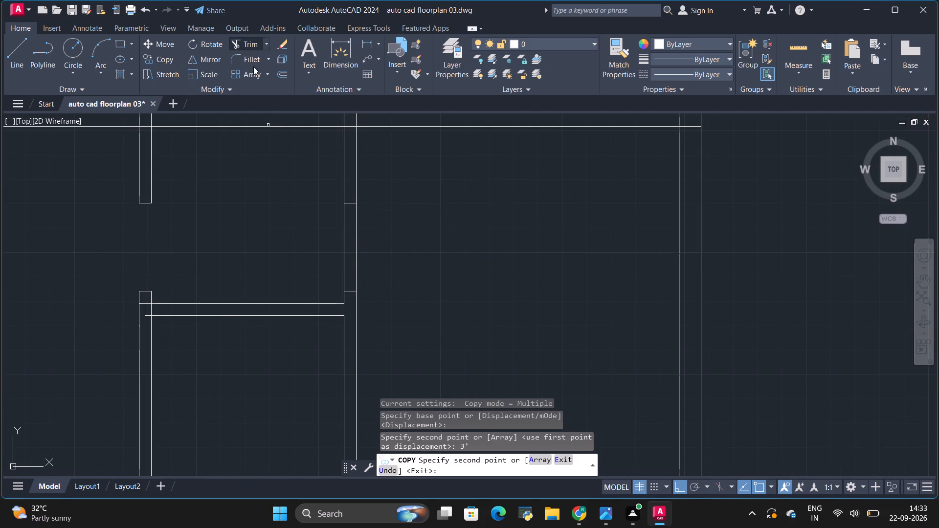
pyautogui.moveTo(327, 248); pyautogui.dragTo(377, 254)
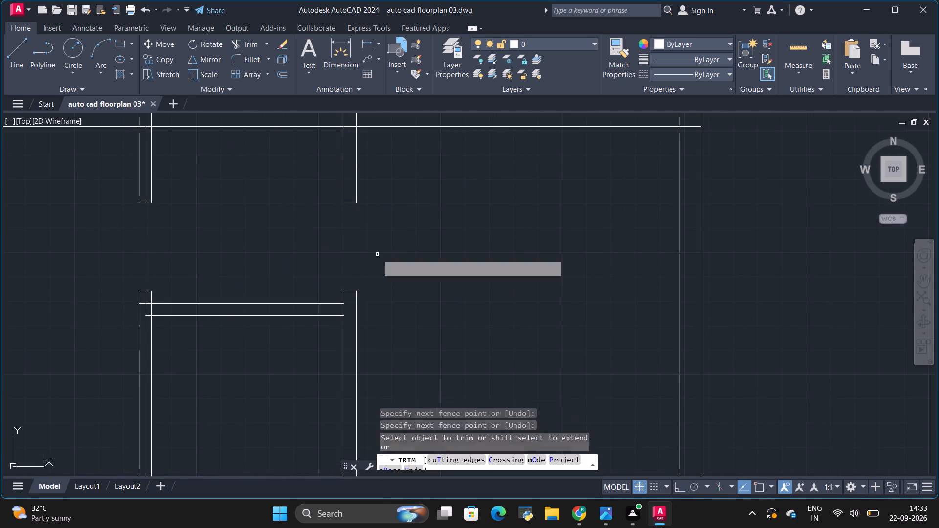
pyautogui.scroll(-3, 403, 260)
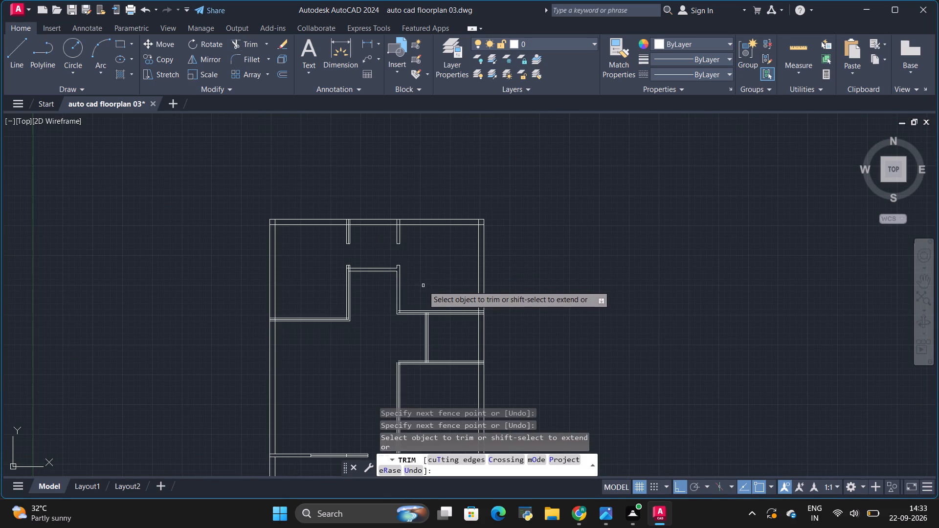
# Check the walls and openings around the kitchen and toilets against the reference plan image in Photos.
pyautogui.scroll(1, 489, 197)
pyautogui.scroll(4, 472, 252)
pyautogui.moveTo(429, 198); pyautogui.dragTo(465, 227)
pyautogui.scroll(-7, 463, 188)
pyautogui.scroll(4, 461, 242)
pyautogui.scroll(-2, 460, 205)
pyautogui.hotkey('alt', 'Tab')
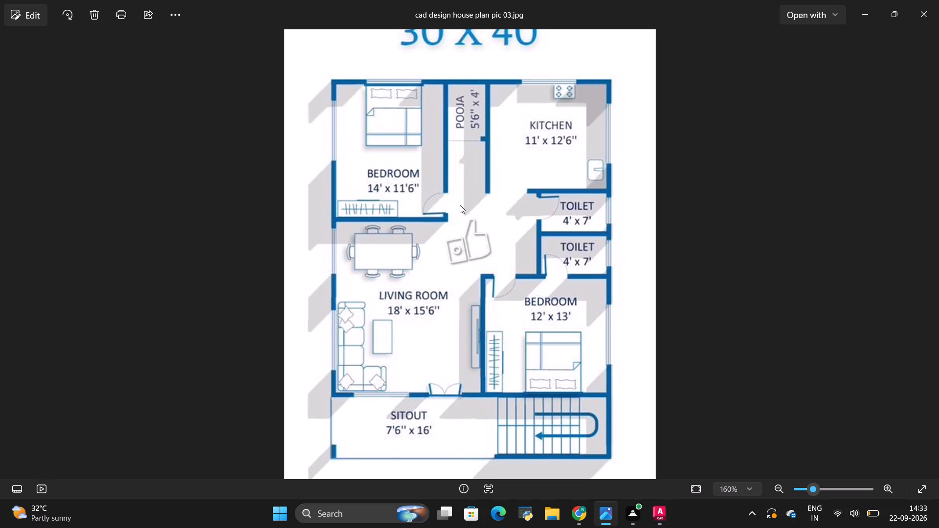
pyautogui.hotkey('alt', 'Tab')
# Trim away the middle lines of the kitchen's lower wall and of the toilet side wall that meets it.
pyautogui.scroll(4, 397, 164)
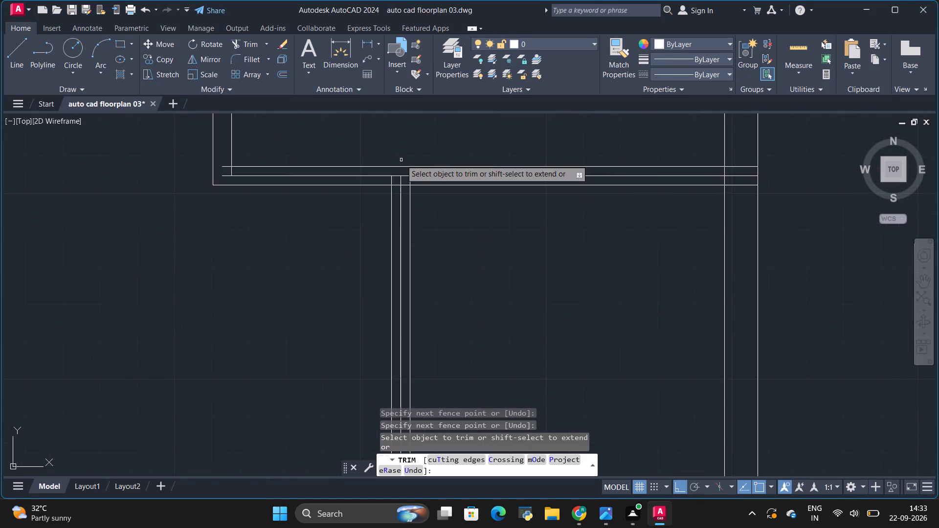
pyautogui.scroll(3, 401, 160)
pyautogui.moveTo(325, 201); pyautogui.dragTo(341, 218)
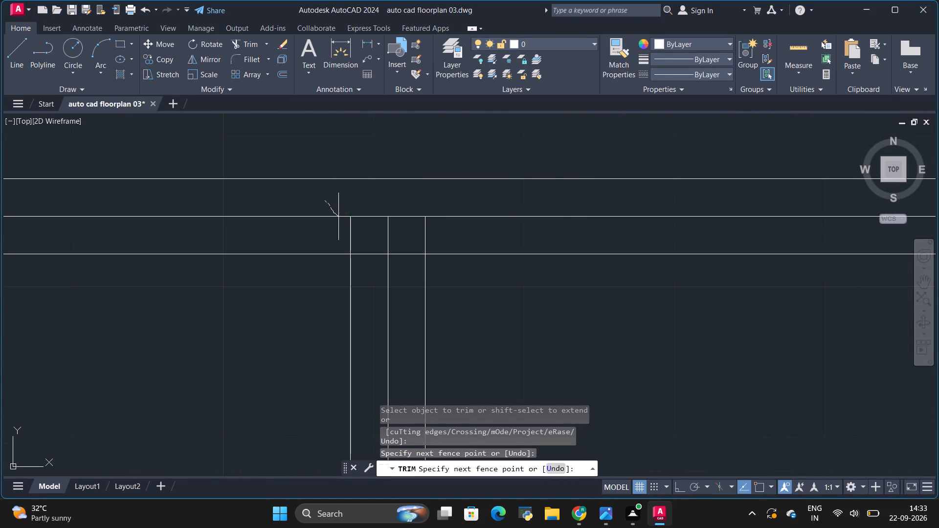
pyautogui.moveTo(341, 218); pyautogui.dragTo(433, 212)
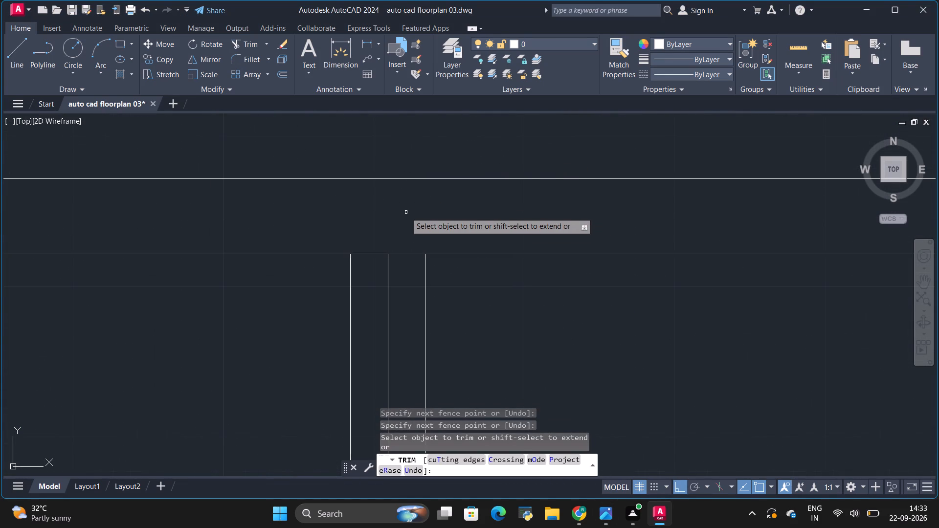
pyautogui.scroll(-1, 406, 211)
pyautogui.moveTo(399, 250); pyautogui.dragTo(394, 268)
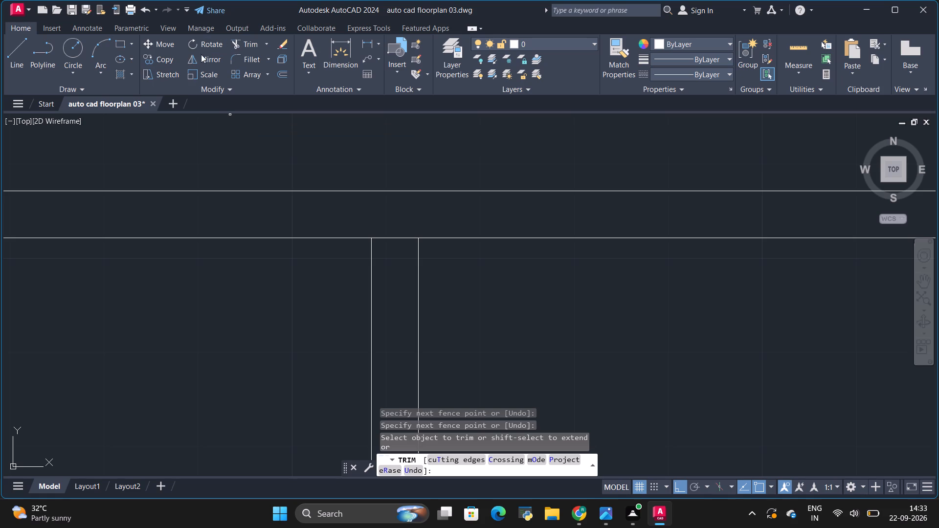
pyautogui.press('space')
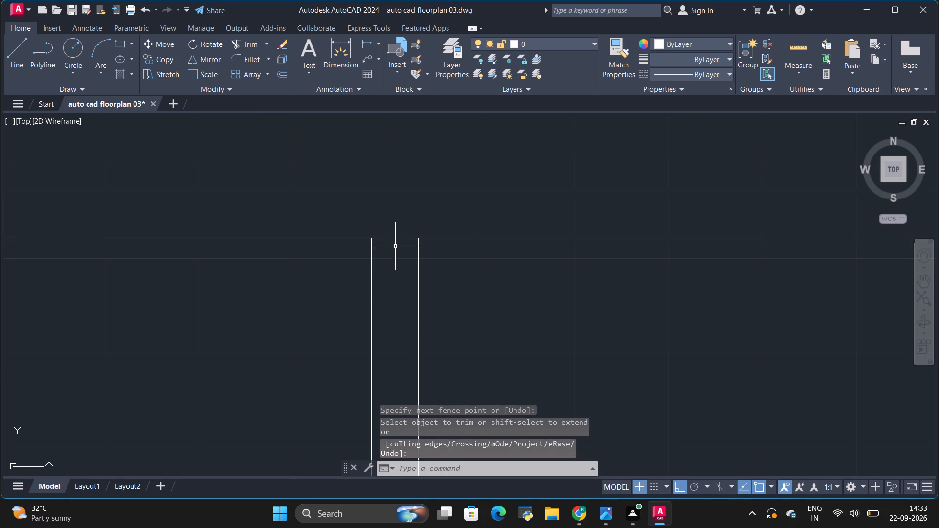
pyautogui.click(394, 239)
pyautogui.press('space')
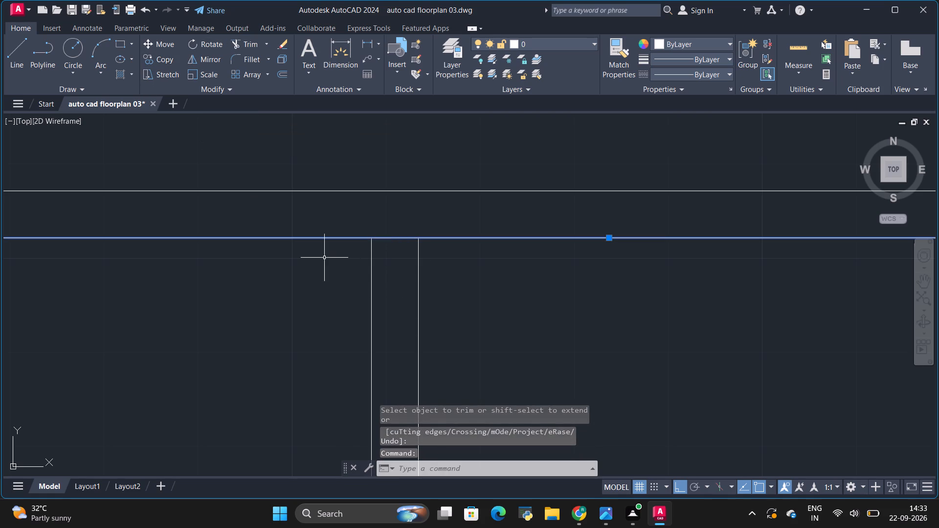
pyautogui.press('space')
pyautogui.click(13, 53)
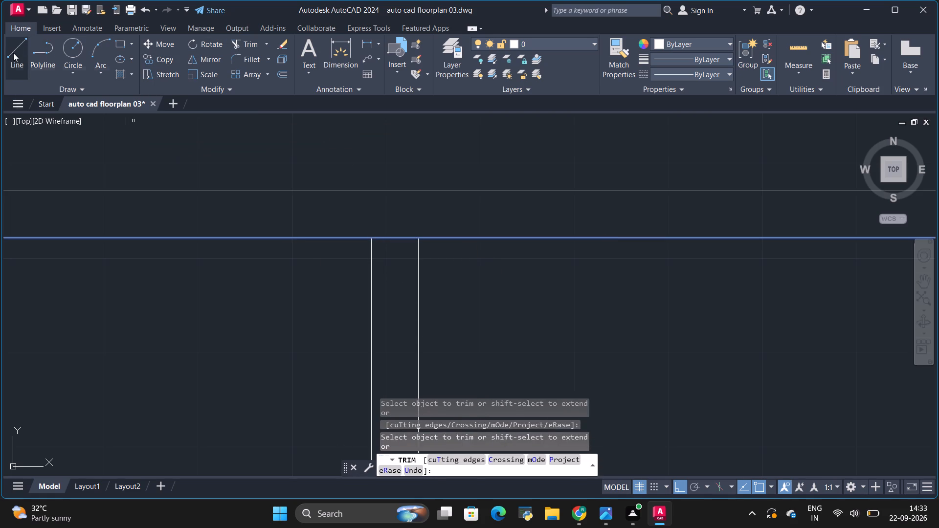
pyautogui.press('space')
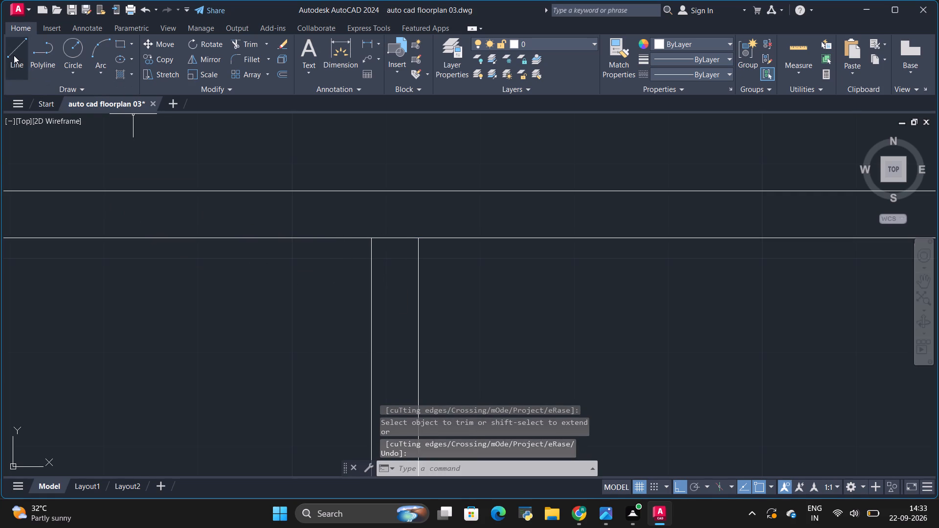
# Draw a short line across the toilet side wall's upper end, along the lower face of the kitchen's lower wall.
pyautogui.click(14, 55)
pyautogui.click(369, 241)
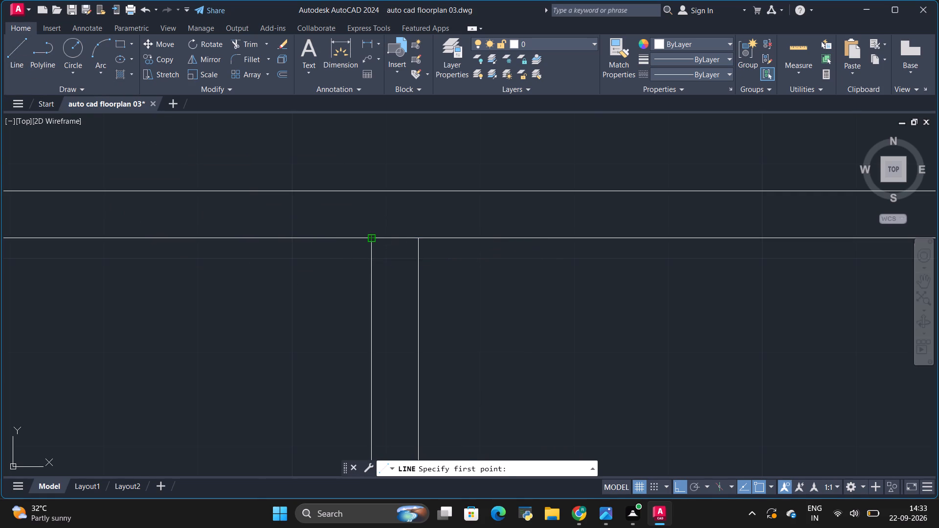
pyautogui.click(420, 238)
pyautogui.press('space')
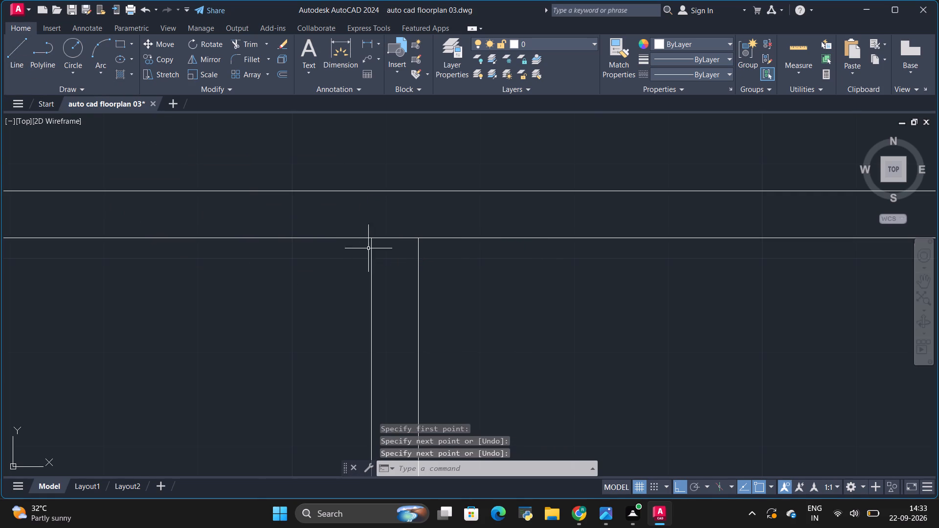
# Copy the short line straight down the toilet side wall at 5" and 3'5" to mark the toilet opening's edges.
pyautogui.hotkey('alt', 'Tab')
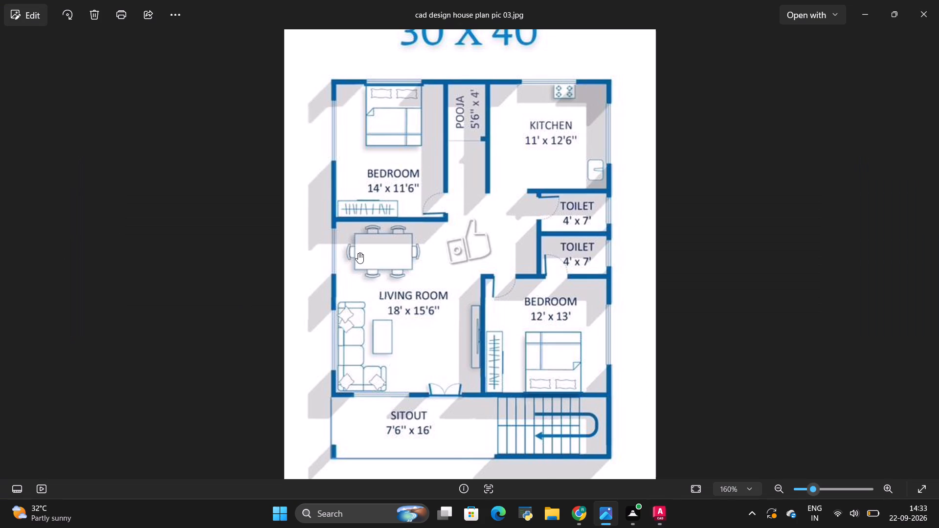
pyautogui.hotkey('alt', 'Tab')
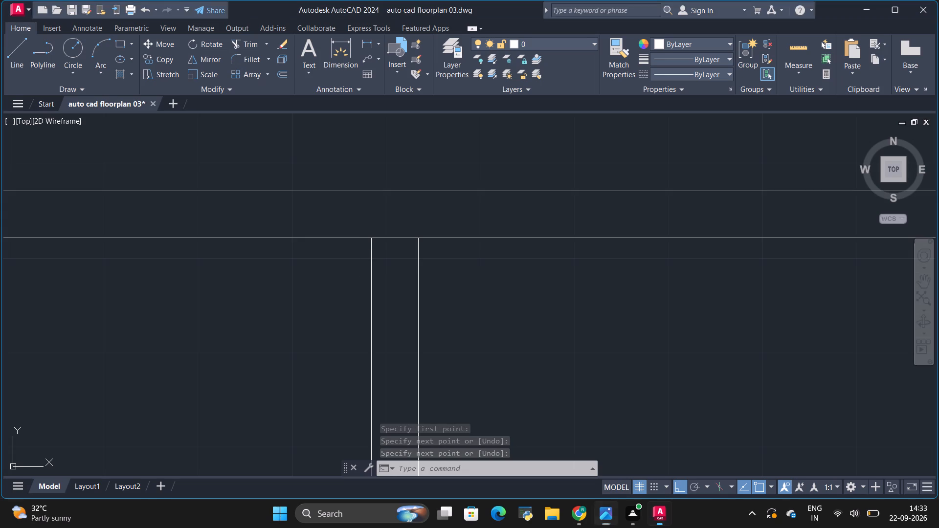
pyautogui.scroll(-3, 380, 243)
pyautogui.scroll(3, 380, 241)
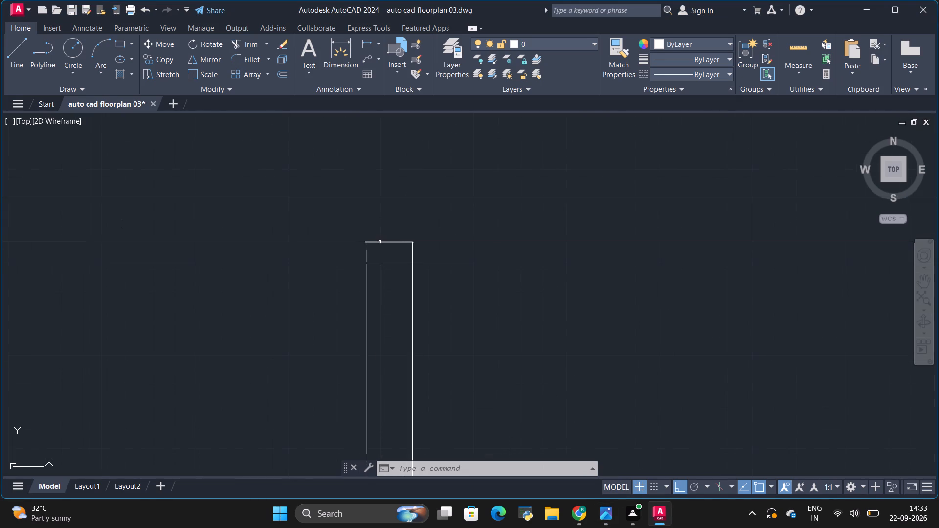
pyautogui.click(384, 242)
pyautogui.click(158, 56)
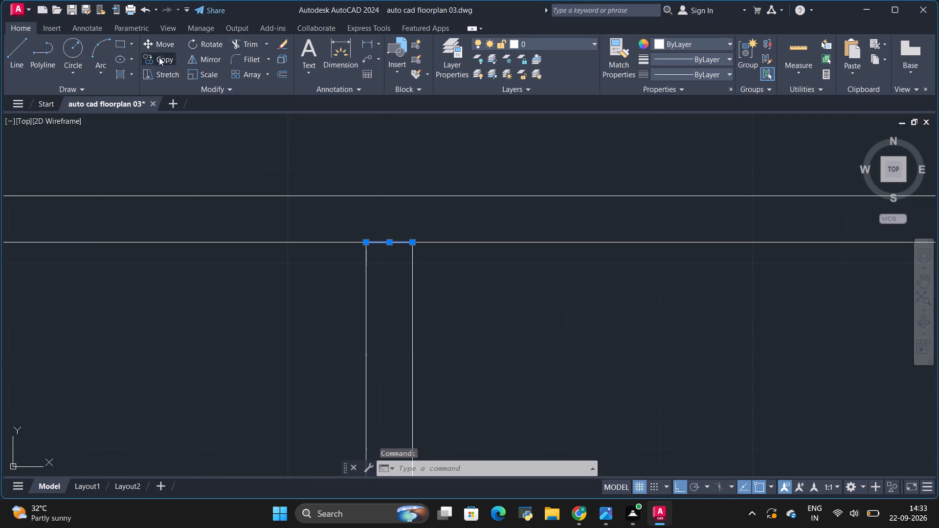
pyautogui.click(387, 245)
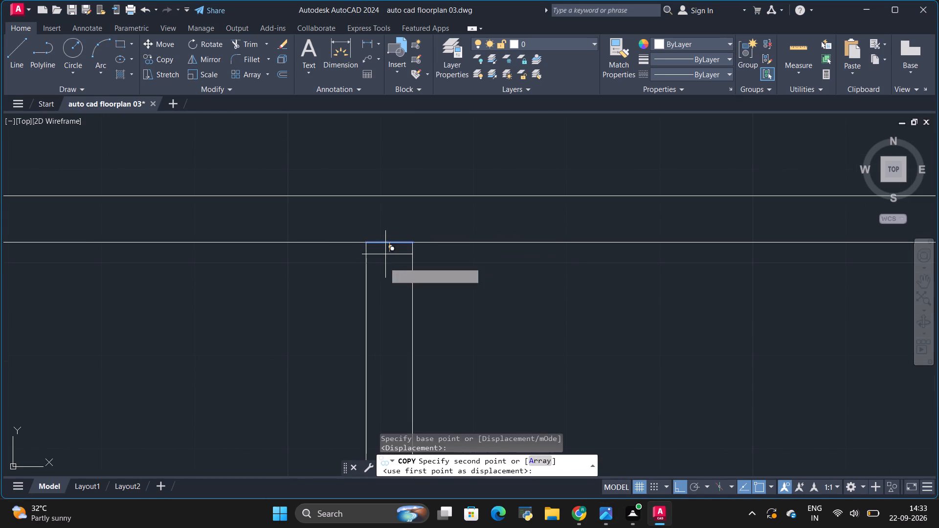
pyautogui.press('BackSpace')
pyautogui.press('BackSpace')
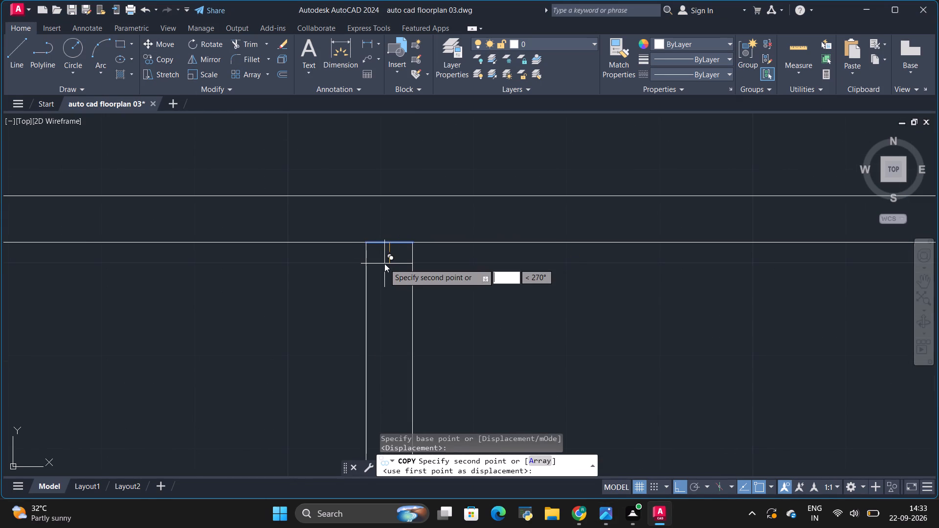
pyautogui.press('5')
pyautogui.hotkey('shift', '"')
pyautogui.press('Return')
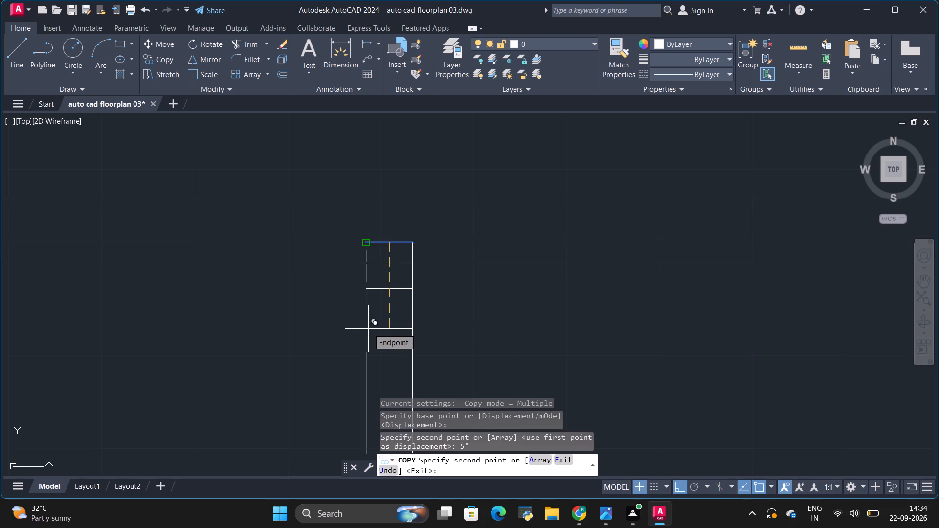
pyautogui.press('BackSpace')
pyautogui.press('BackSpace')
pyautogui.write("3'5")
pyautogui.hotkey('shift', '"')
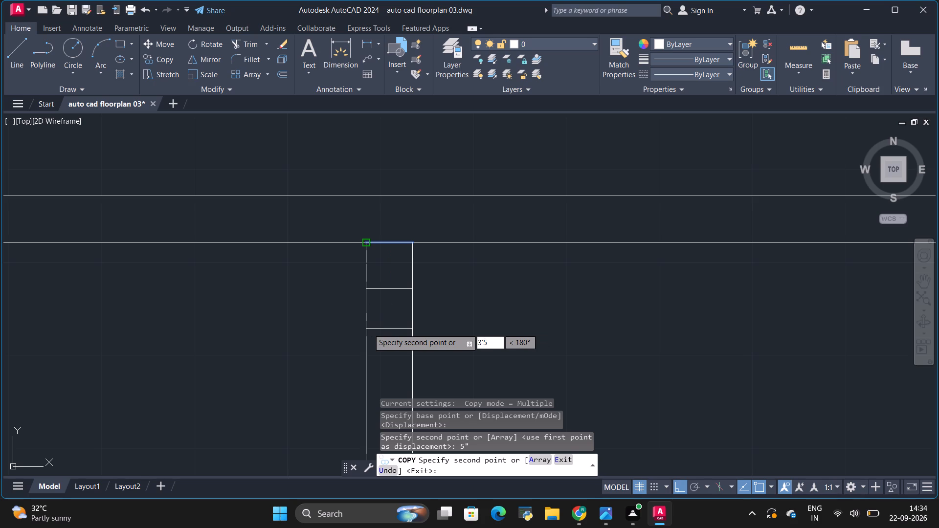
pyautogui.press('Return')
pyautogui.scroll(-5, 368, 329)
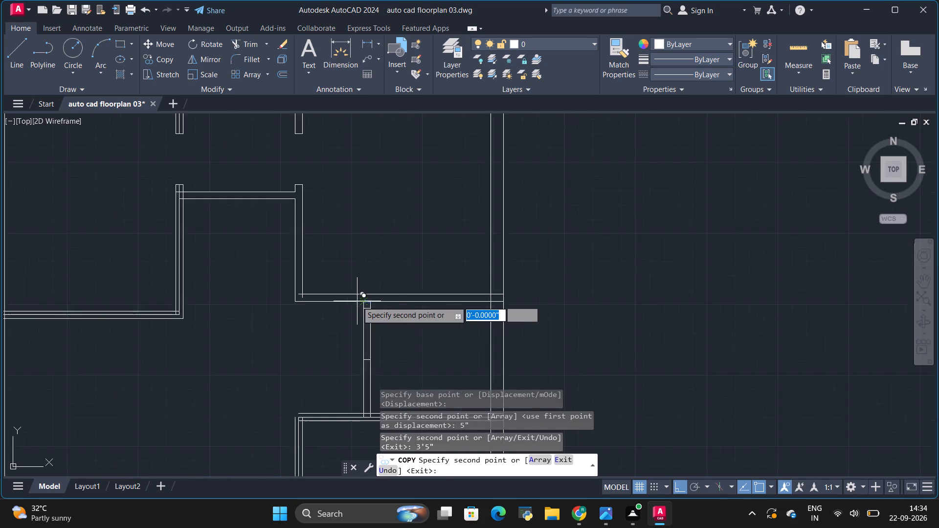
pyautogui.press('space')
# Trim the middle line and crossing segments where the pooja's lower wall joins the bedroom-pooja wall.
pyautogui.scroll(2, 327, 396)
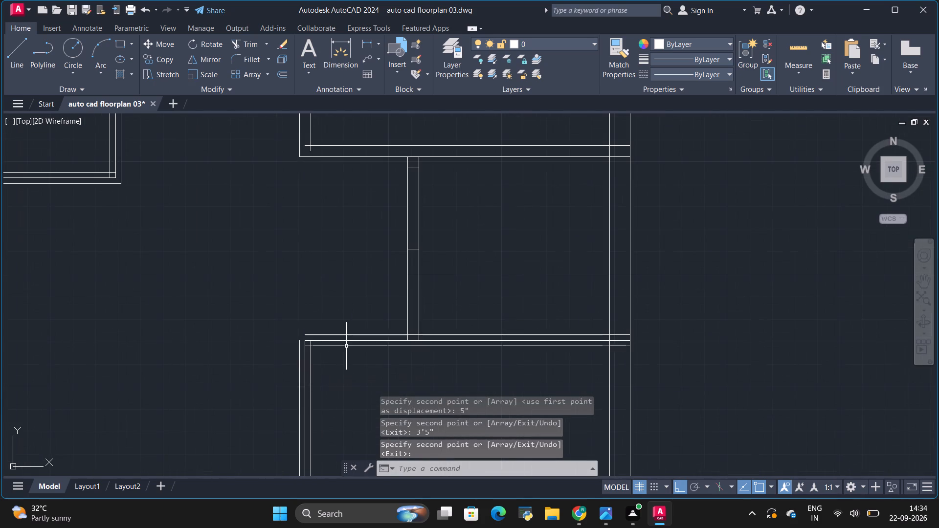
pyautogui.scroll(-2, 347, 346)
pyautogui.scroll(2, 249, 168)
pyautogui.scroll(3, 261, 231)
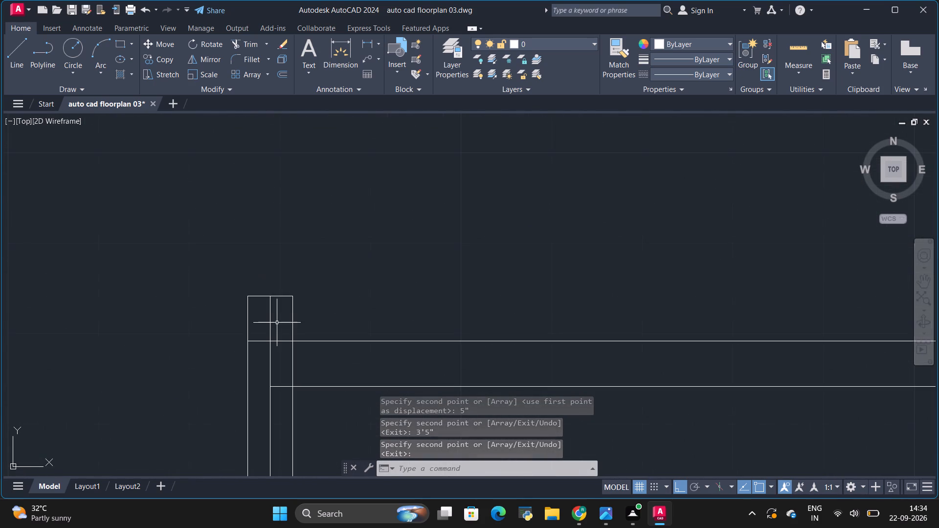
pyautogui.scroll(1, 277, 325)
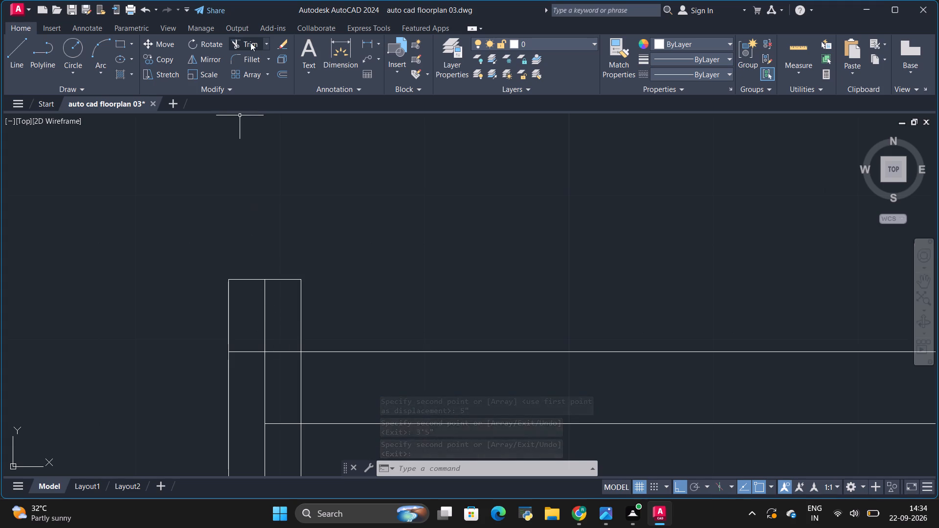
pyautogui.click(250, 43)
pyautogui.moveTo(272, 329); pyautogui.dragTo(267, 342)
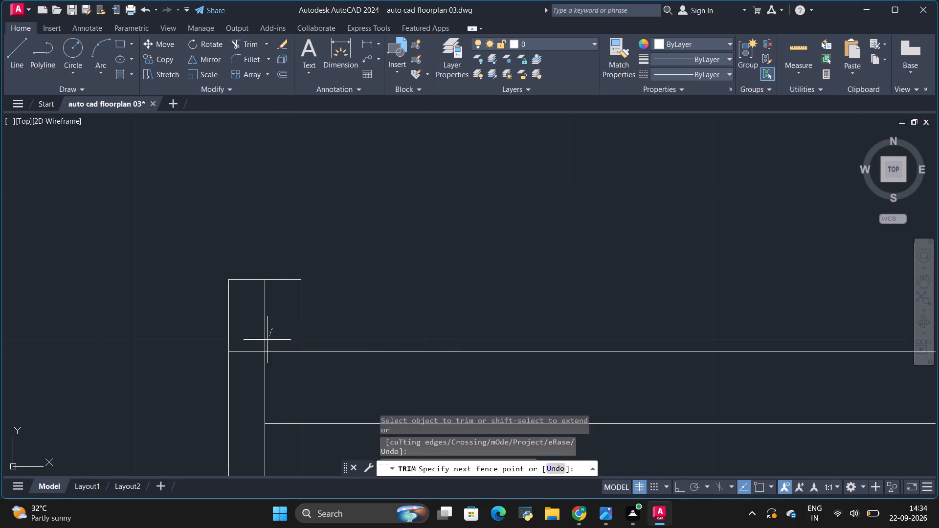
pyautogui.moveTo(267, 342); pyautogui.dragTo(263, 437)
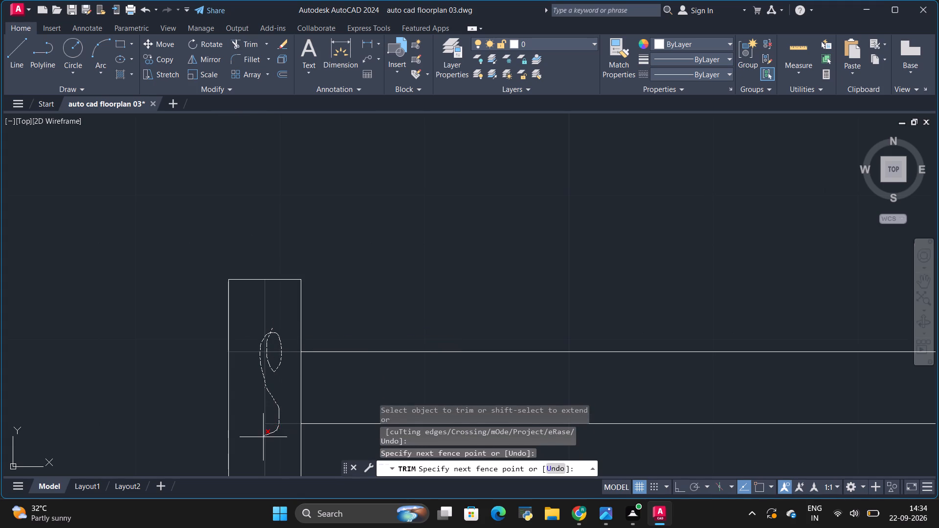
pyautogui.moveTo(263, 437); pyautogui.dragTo(263, 436)
pyautogui.scroll(-6, 289, 293)
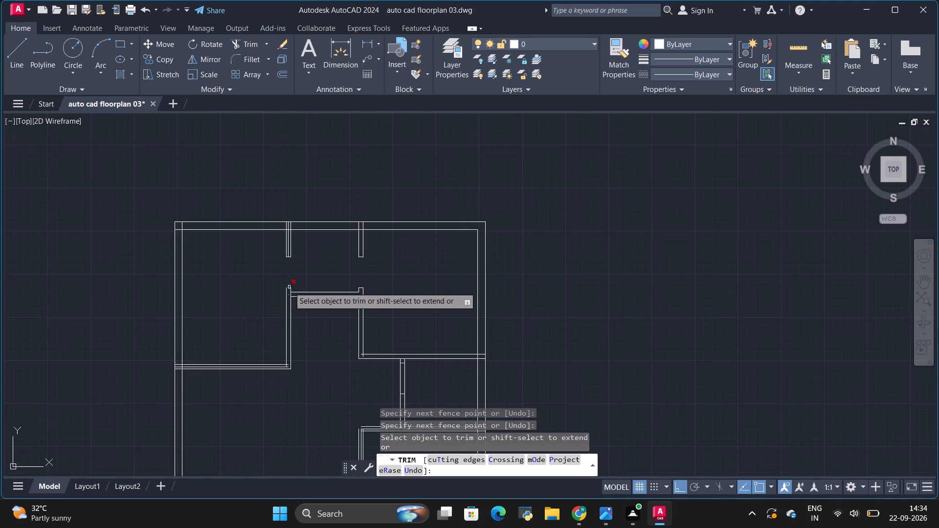
# Trim the middle line and crossing wall-face segment where the bedroom-pooja wall meets the house's top outer wall.
pyautogui.scroll(3, 278, 216)
pyautogui.scroll(2, 304, 270)
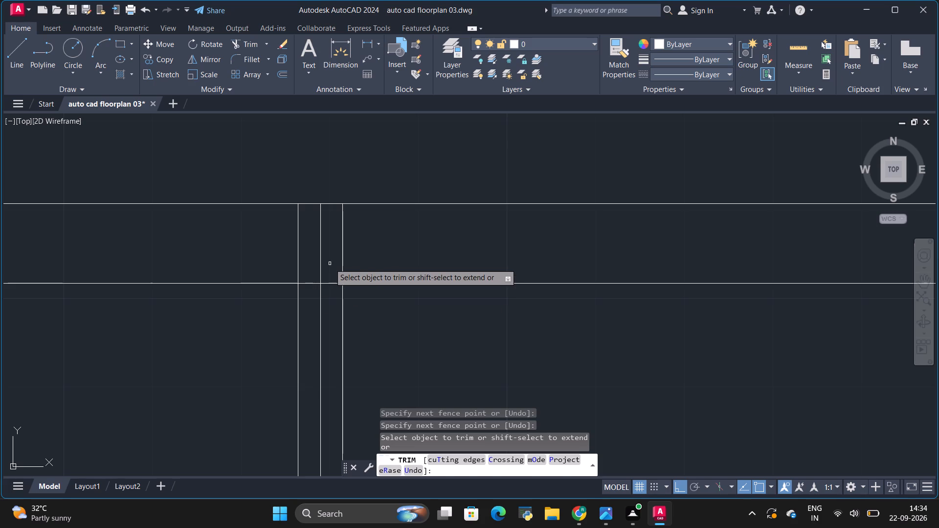
pyautogui.moveTo(330, 264); pyautogui.dragTo(323, 269)
pyautogui.moveTo(323, 263); pyautogui.dragTo(315, 269)
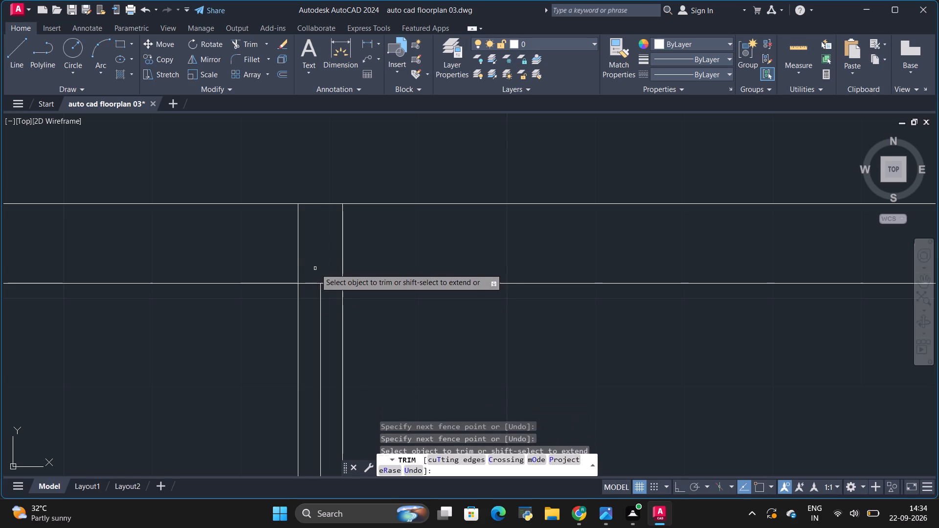
pyautogui.moveTo(319, 264); pyautogui.dragTo(325, 299)
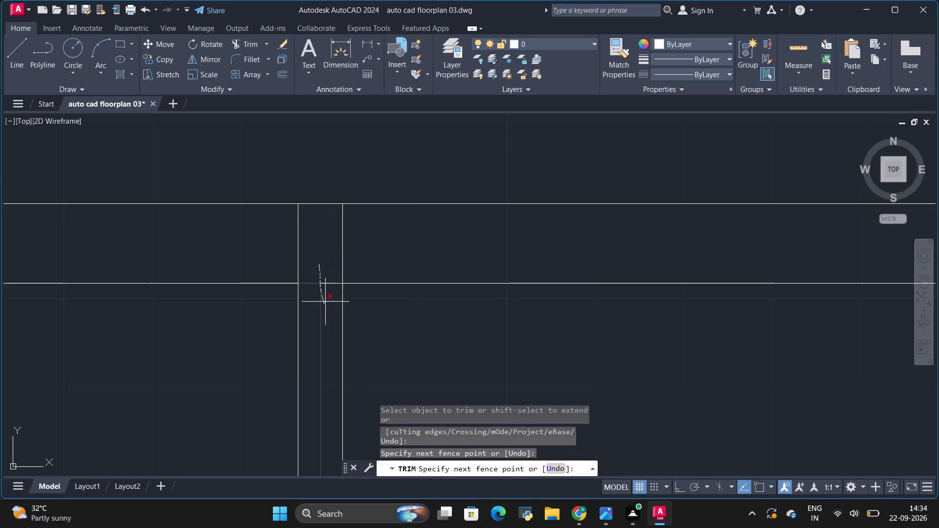
pyautogui.moveTo(325, 299); pyautogui.dragTo(329, 274)
pyautogui.scroll(-6, 326, 260)
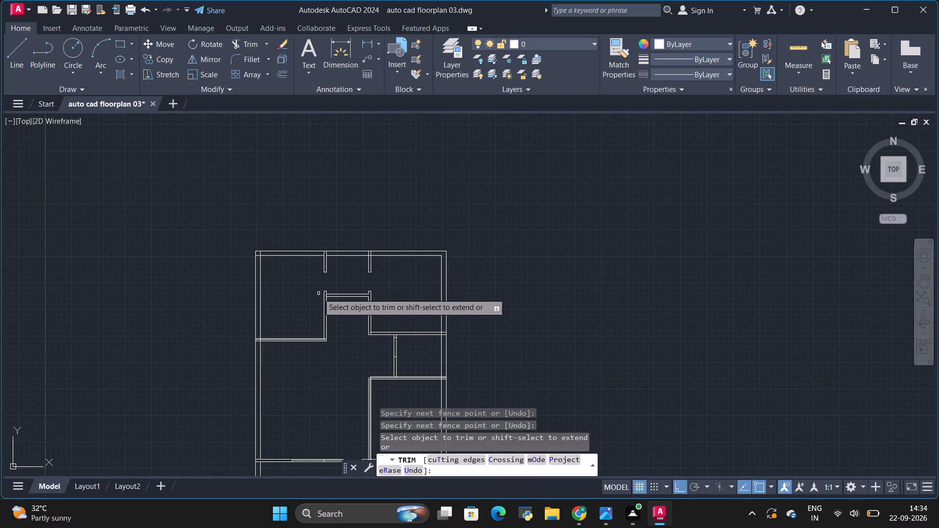
# Trim the middle line and overlapping ends at the lower-right corner of the 14' x 11'6" bedroom.
pyautogui.scroll(10, 317, 336)
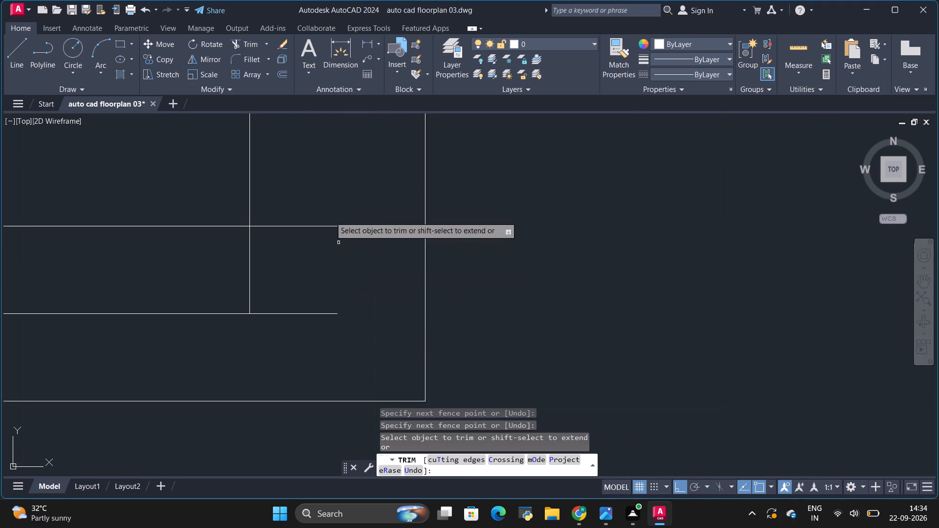
pyautogui.moveTo(315, 188); pyautogui.dragTo(266, 332)
pyautogui.scroll(-5, 280, 302)
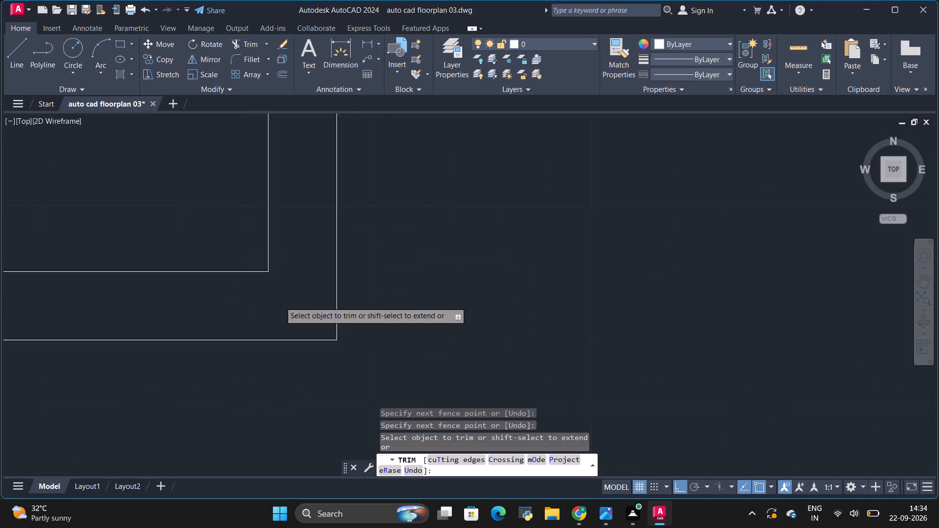
pyautogui.scroll(-4, 281, 301)
# Trim the overhanging line ends at the inner side of the kitchen's lower-left wall corner.
pyautogui.scroll(3, 374, 299)
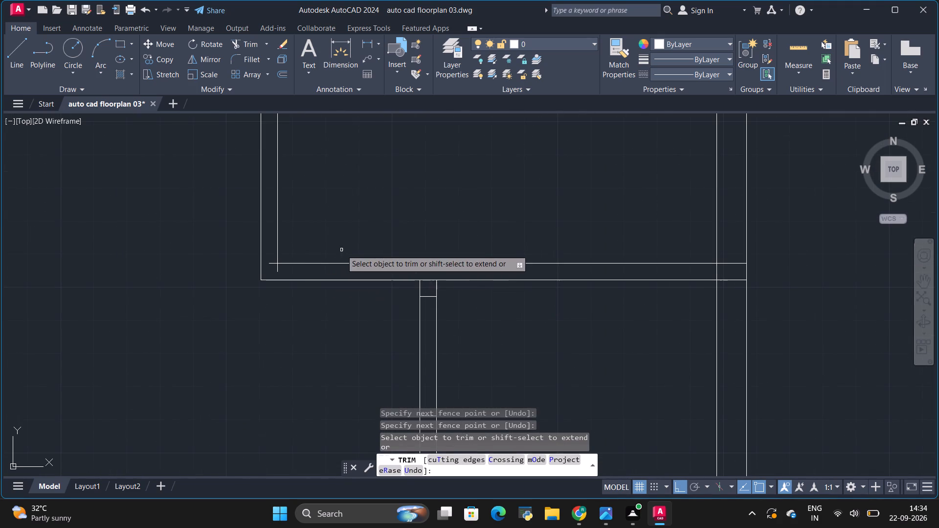
pyautogui.scroll(3, 290, 265)
pyautogui.moveTo(206, 237); pyautogui.dragTo(264, 296)
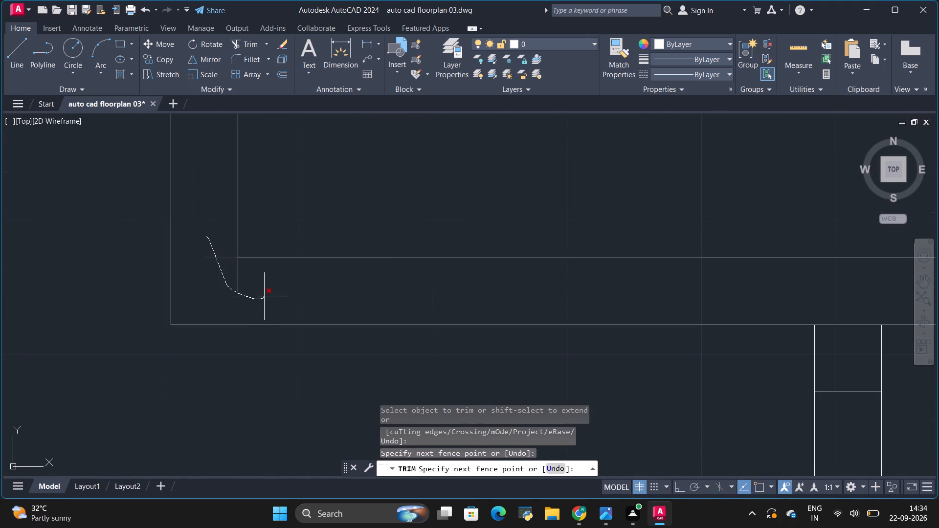
pyautogui.moveTo(264, 296); pyautogui.dragTo(214, 275)
pyautogui.scroll(-4, 217, 273)
pyautogui.scroll(-4, 368, 273)
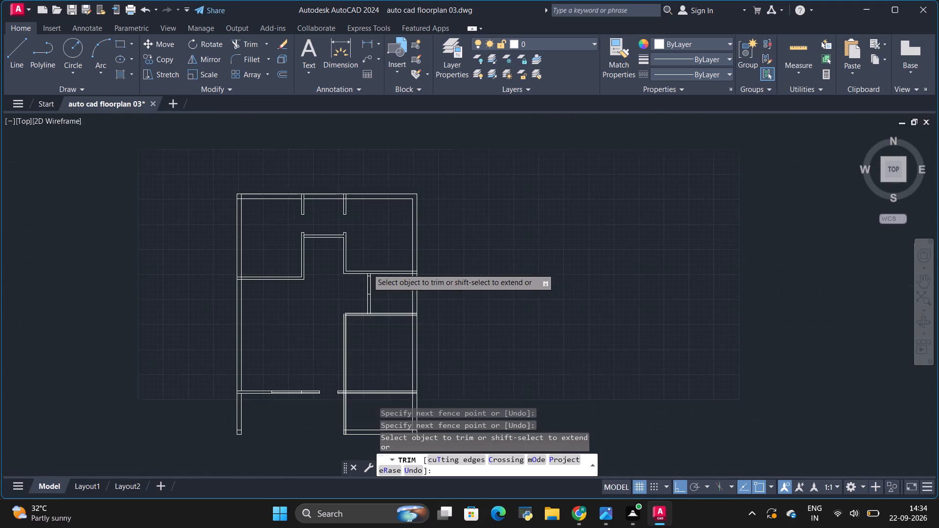
# Stretch the outer upper-wall and side-wall lines of the 12' x 13' bedroom to meet at its upper-left corner.
pyautogui.scroll(6, 348, 322)
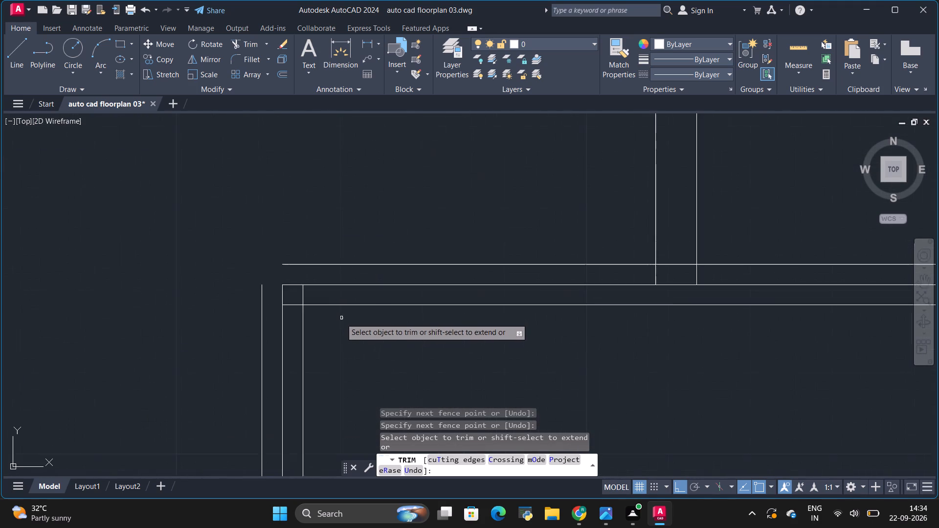
pyautogui.scroll(2, 340, 319)
pyautogui.press('space')
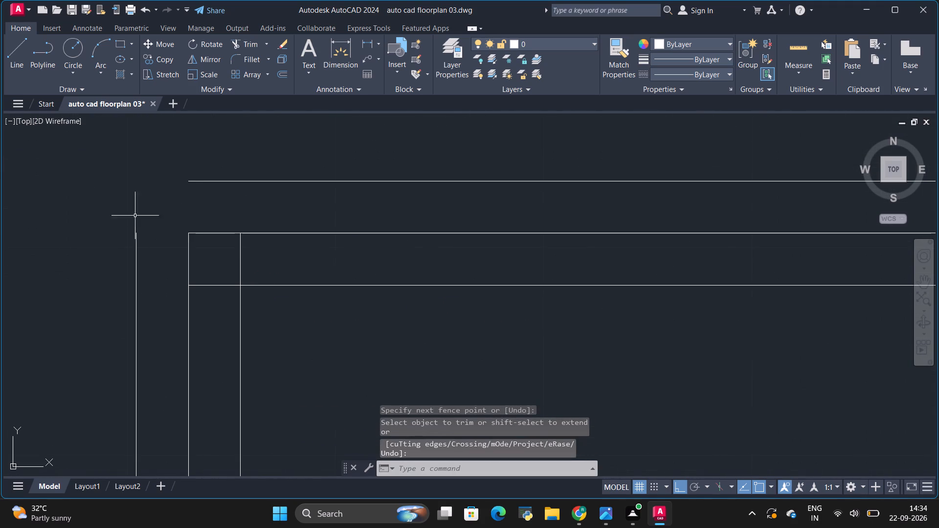
pyautogui.click(198, 183)
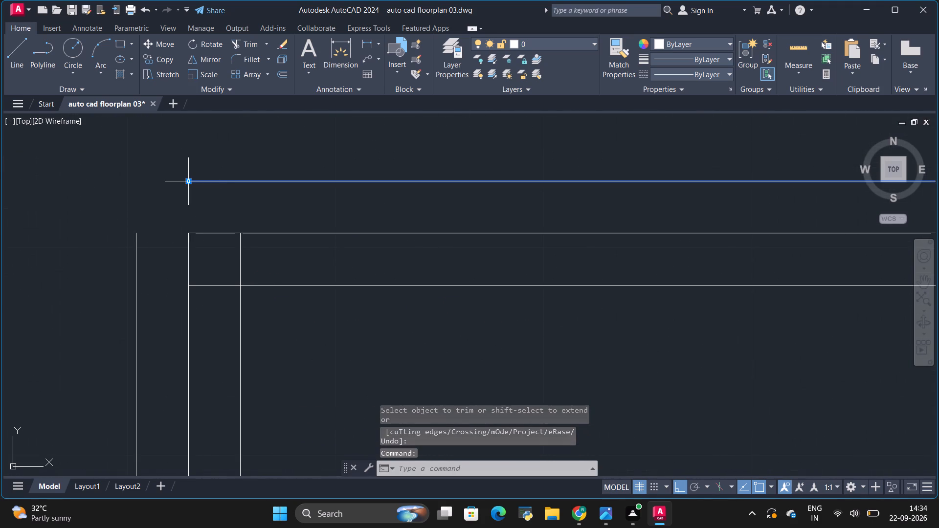
pyautogui.click(189, 183)
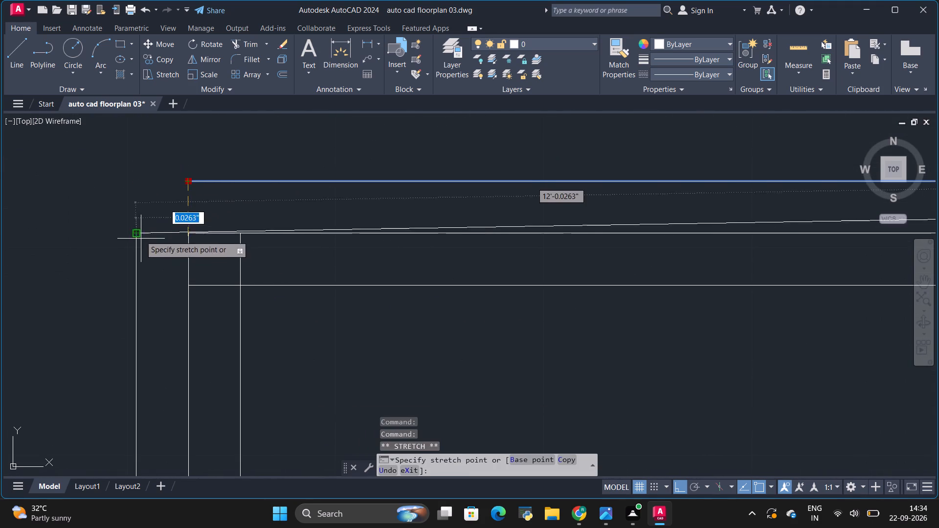
pyautogui.click(136, 180)
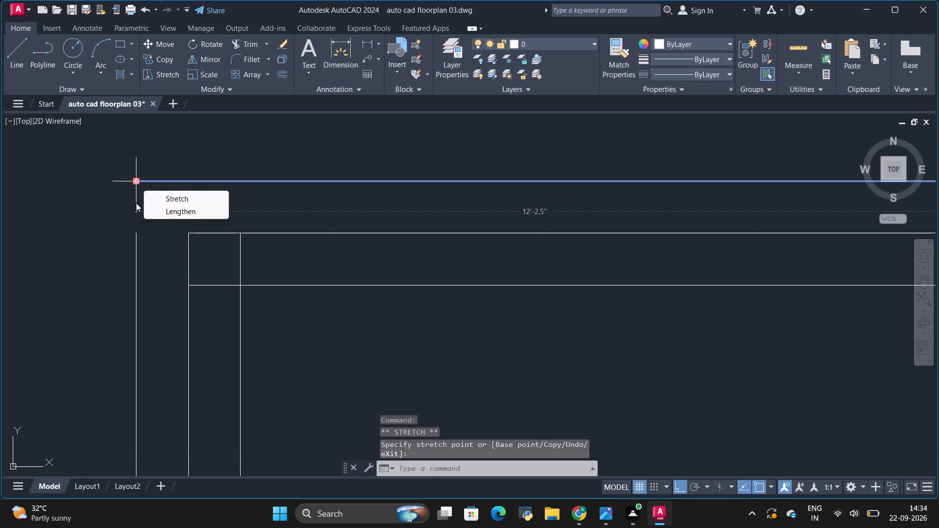
pyautogui.click(135, 244)
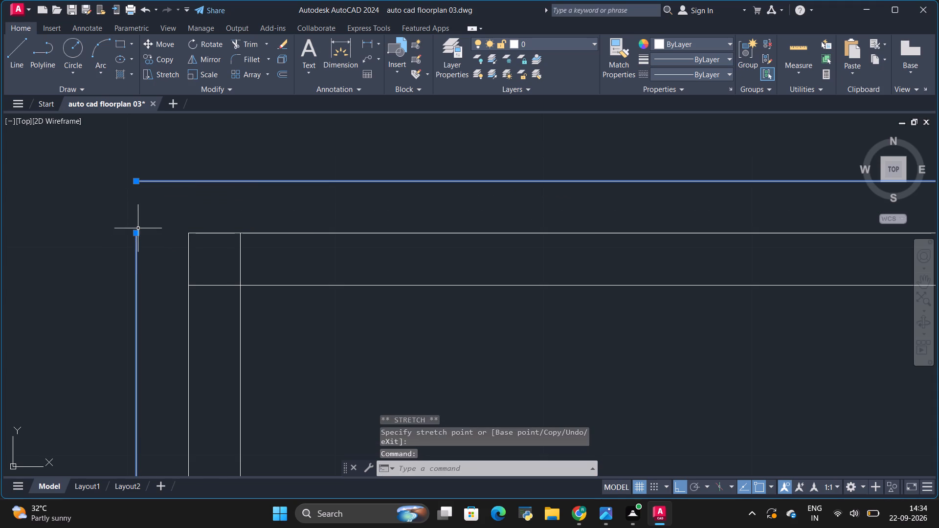
pyautogui.click(137, 234)
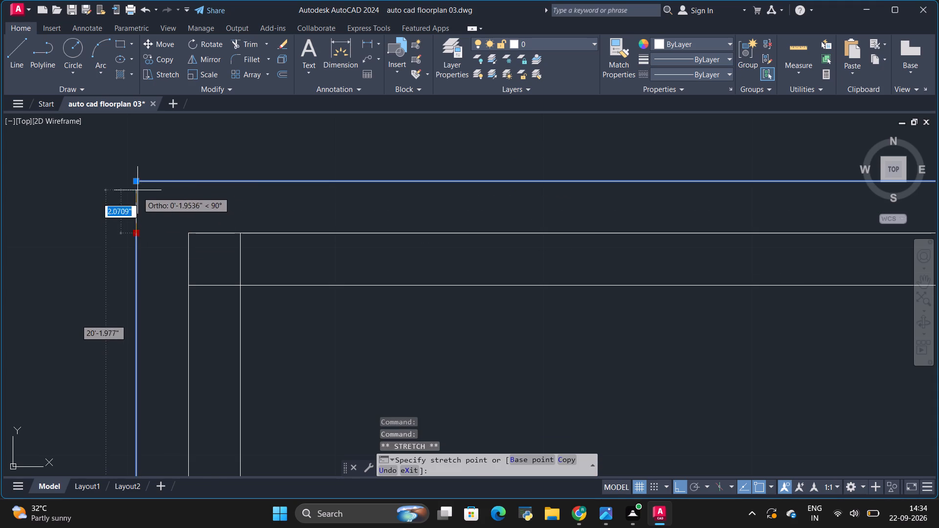
pyautogui.click(136, 182)
pyautogui.press('space')
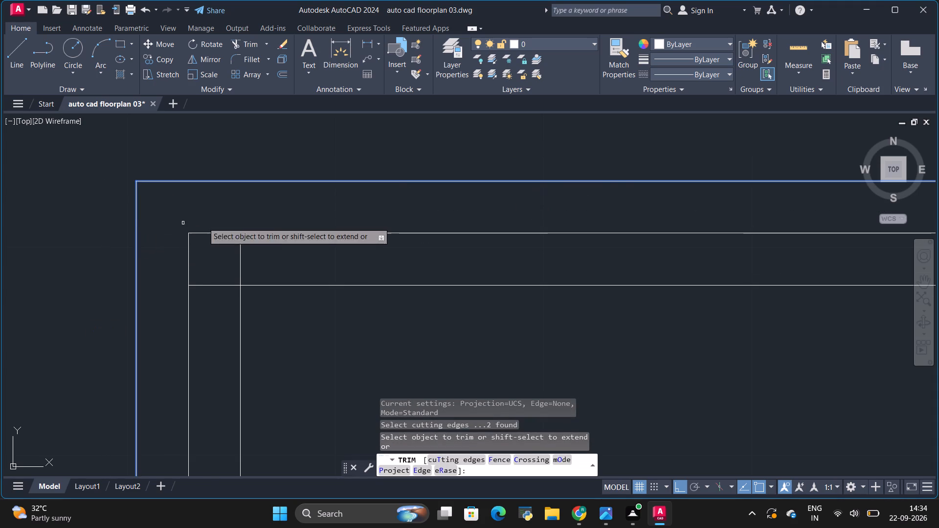
pyautogui.scroll(-2, 203, 221)
pyautogui.press('space')
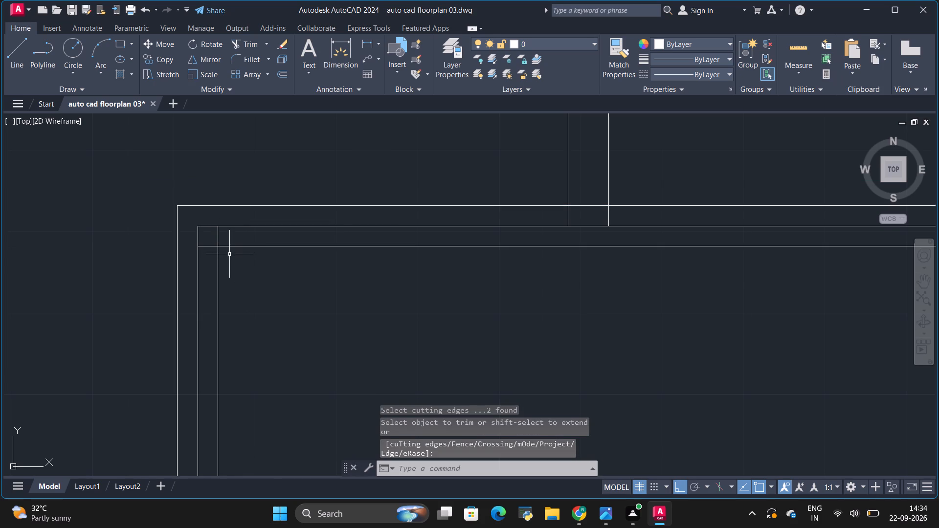
# Trim the middle line and overlapping inner ends at the upper-left corner of the 12' x 13' bedroom.
pyautogui.click(246, 45)
pyautogui.moveTo(224, 235); pyautogui.dragTo(206, 230)
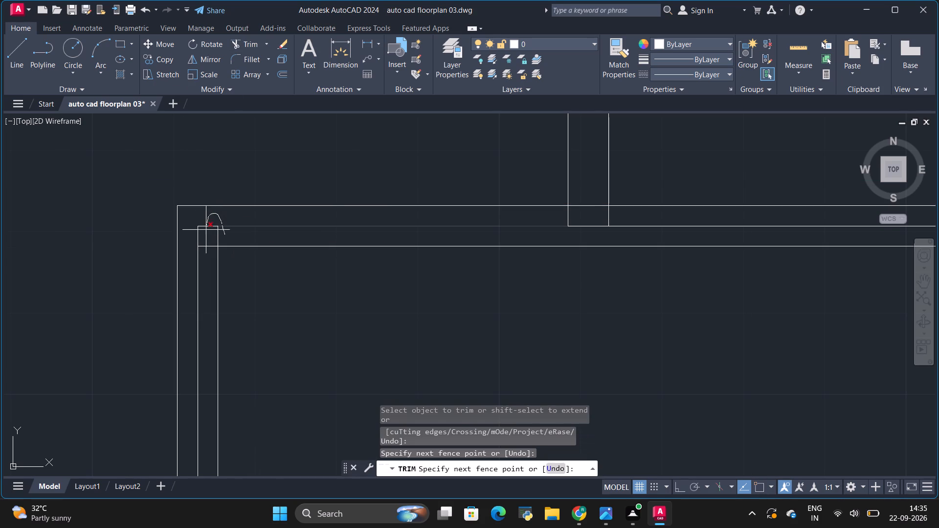
pyautogui.moveTo(206, 230); pyautogui.dragTo(195, 277)
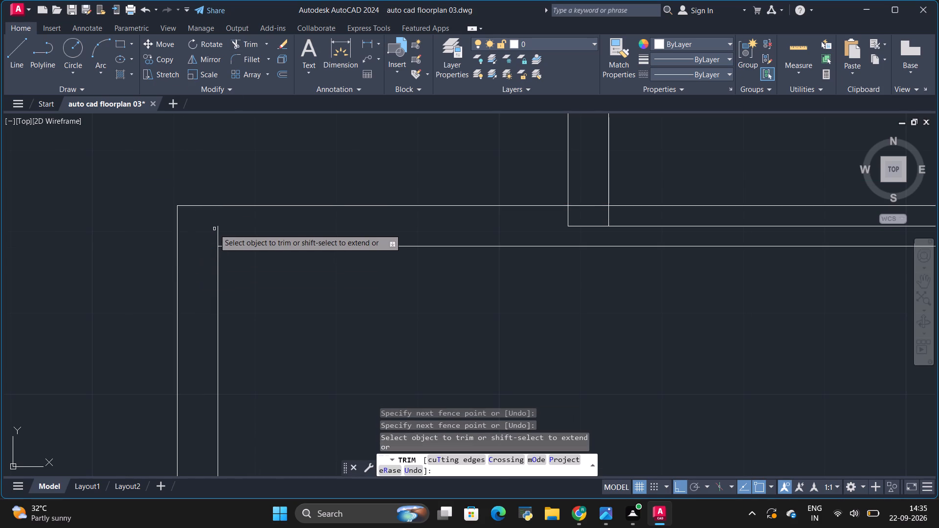
pyautogui.scroll(2, 214, 229)
pyautogui.moveTo(222, 230); pyautogui.dragTo(209, 248)
pyautogui.scroll(-4, 209, 227)
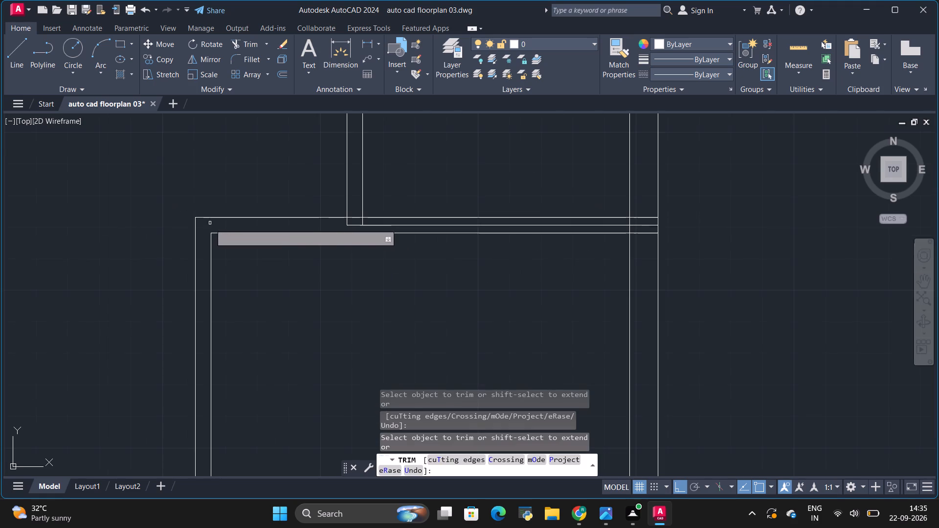
# Trim the middle line and the partition's line ends where the short vertical partition meets the 12' x 13' bedroom's upper wall.
pyautogui.scroll(5, 388, 216)
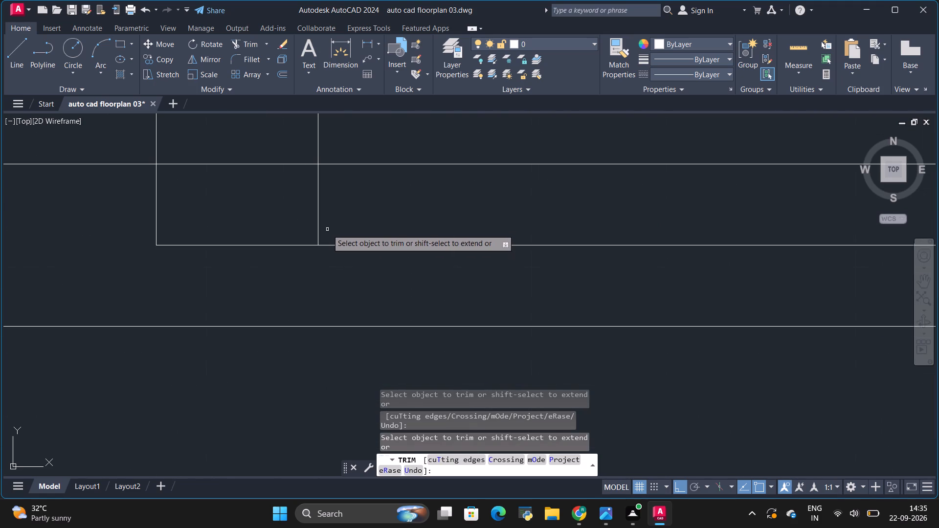
pyautogui.moveTo(353, 228); pyautogui.dragTo(287, 237)
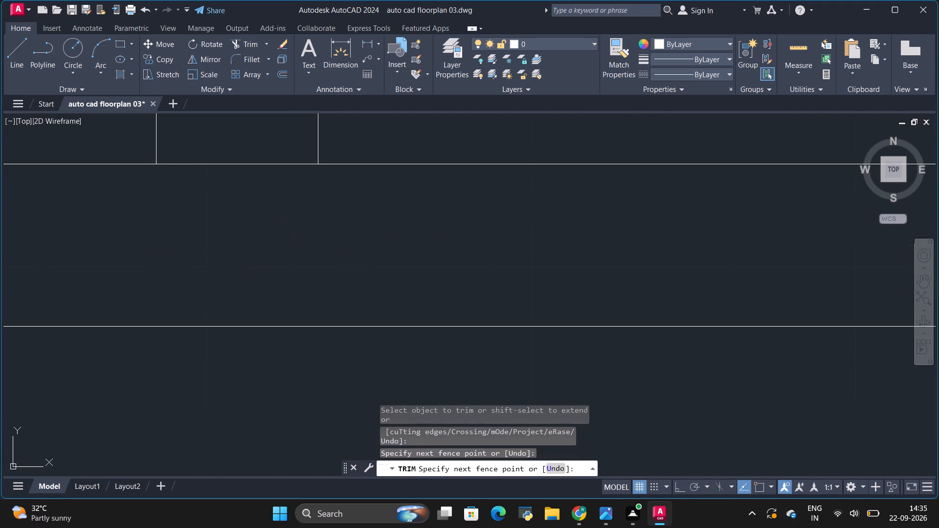
pyautogui.scroll(-6, 287, 236)
pyautogui.scroll(-2, 459, 222)
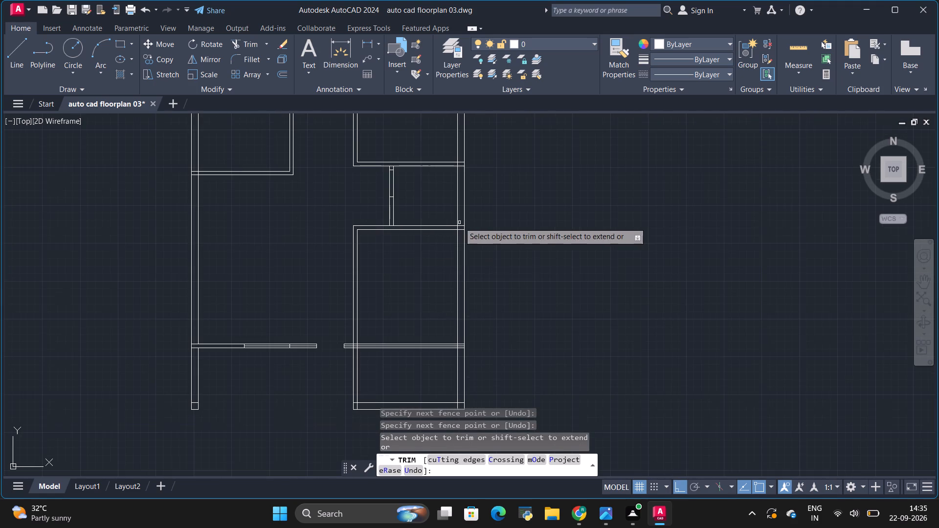
# Trim the middle line and crossing wall-face segments where the 12' x 13' bedroom's left wall crosses its lower horizontal wall.
pyautogui.scroll(2, 339, 365)
pyautogui.scroll(3, 389, 352)
pyautogui.scroll(-1, 327, 183)
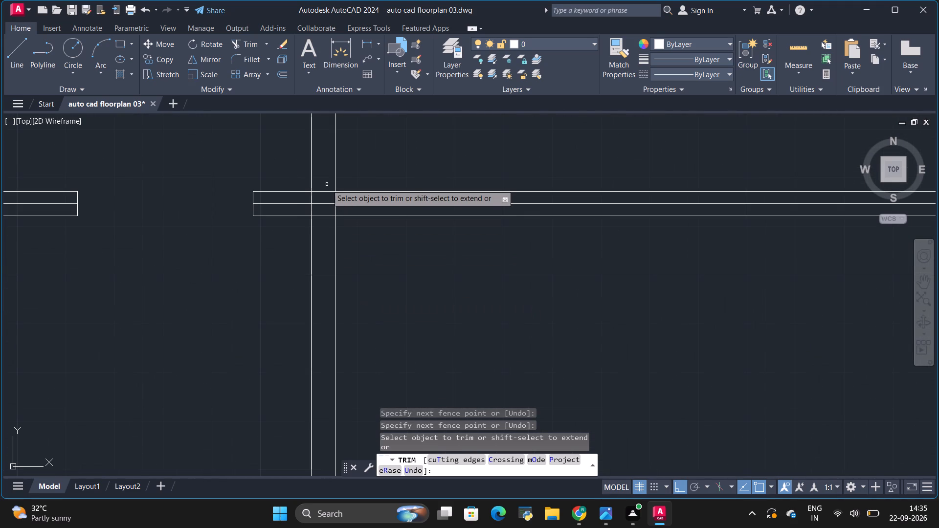
pyautogui.scroll(3, 328, 181)
pyautogui.moveTo(195, 241); pyautogui.dragTo(200, 247)
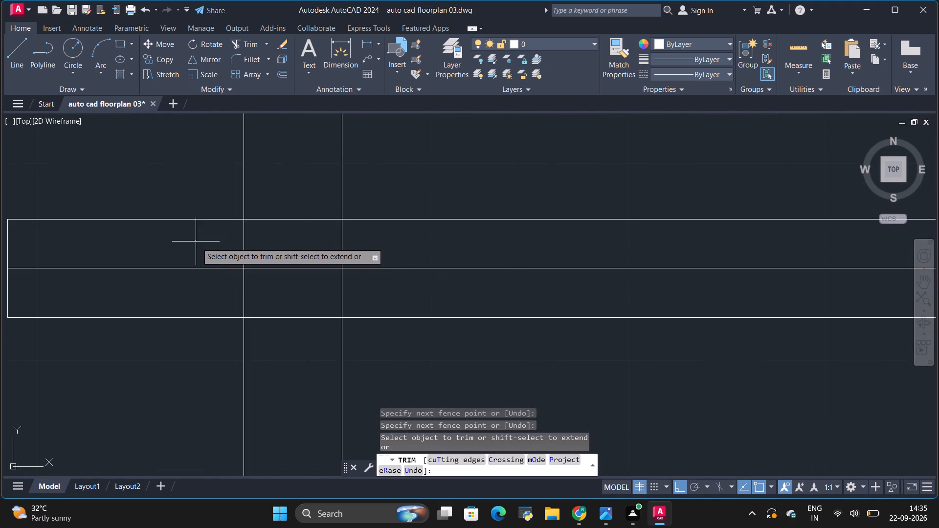
pyautogui.moveTo(200, 247); pyautogui.dragTo(288, 278)
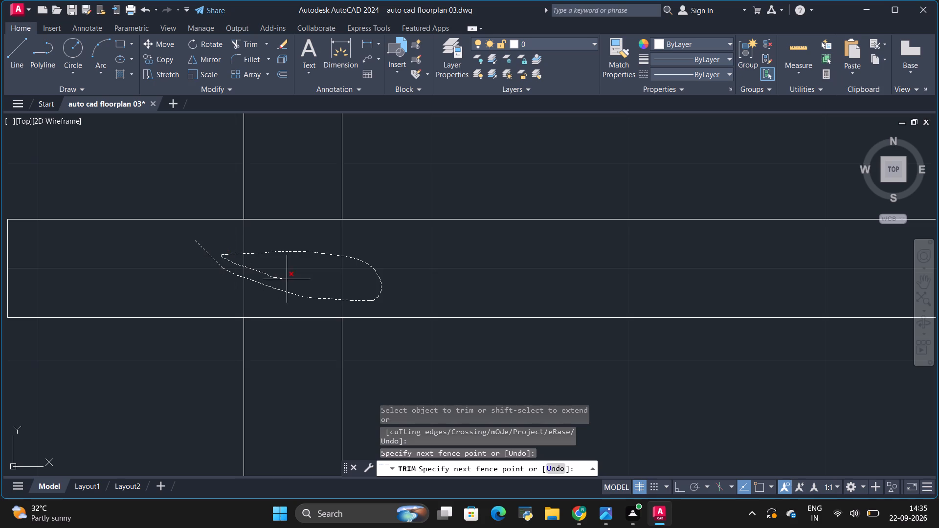
pyautogui.moveTo(288, 278); pyautogui.dragTo(293, 264)
pyautogui.scroll(-5, 292, 263)
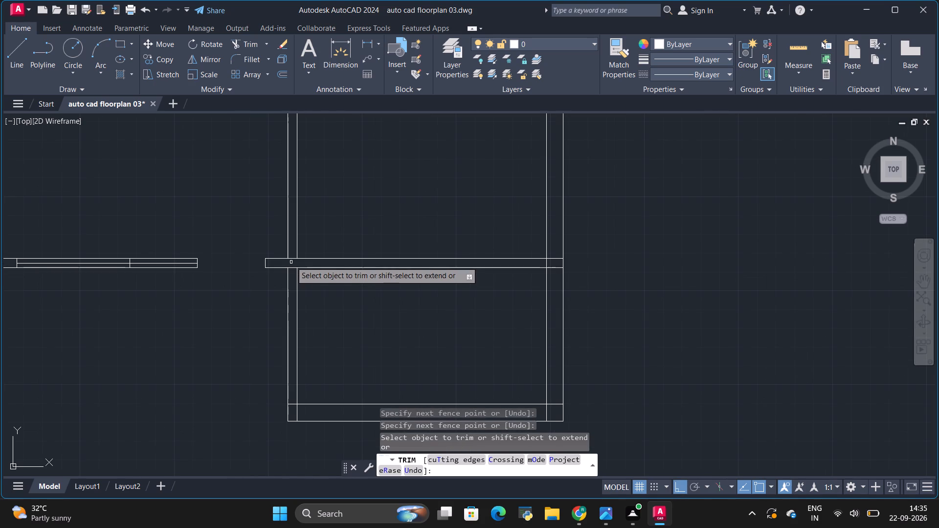
# Trim the middle line between the window's right end and the wall end beside the opening in the lower horizontal wall.
pyautogui.scroll(-2, 291, 261)
pyautogui.scroll(-1, 360, 258)
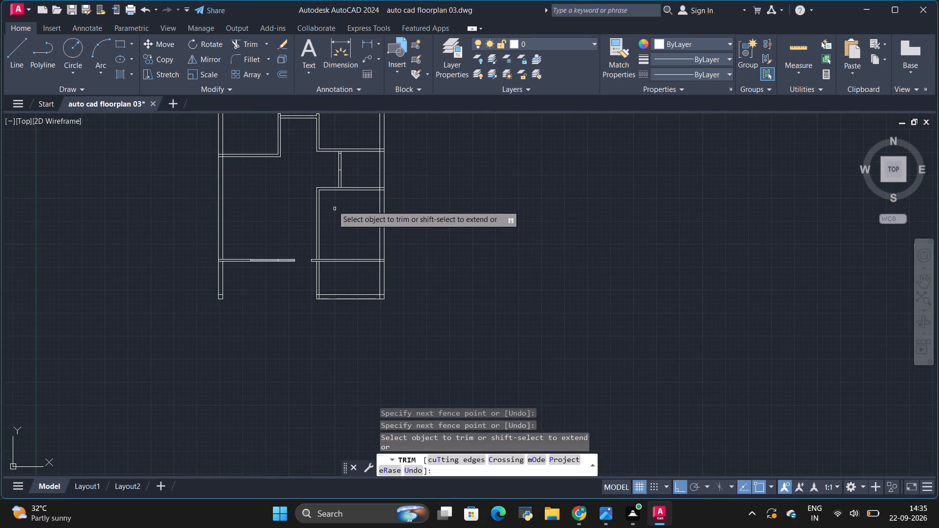
pyautogui.scroll(1, 323, 193)
pyautogui.scroll(5, 219, 304)
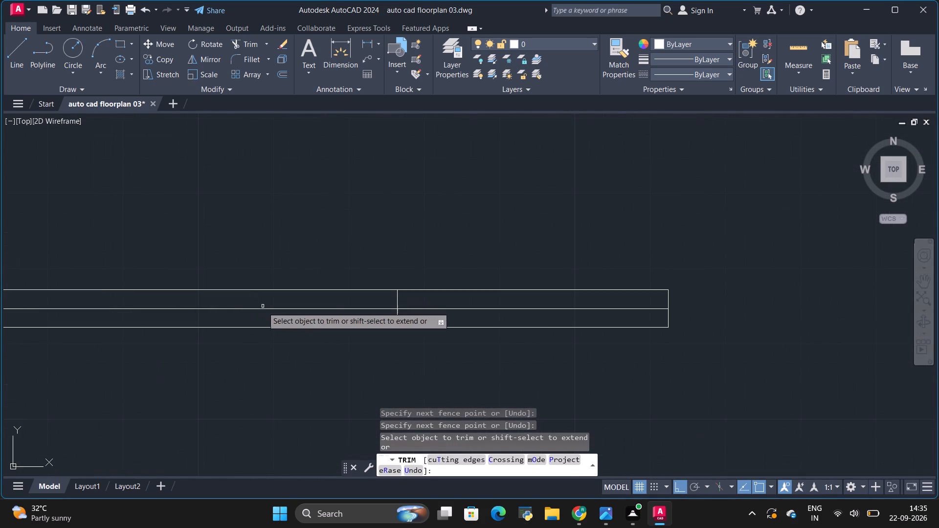
pyautogui.moveTo(416, 301); pyautogui.dragTo(423, 312)
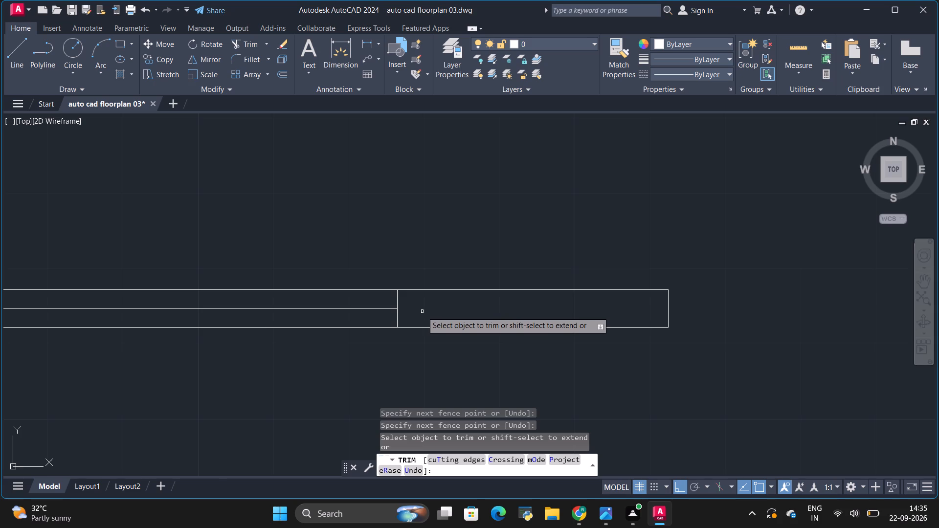
pyautogui.scroll(-2, 422, 311)
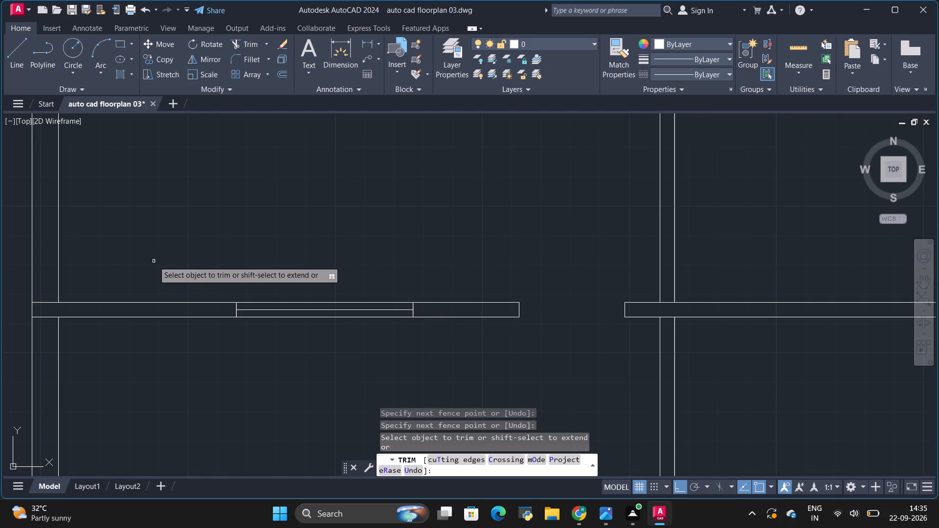
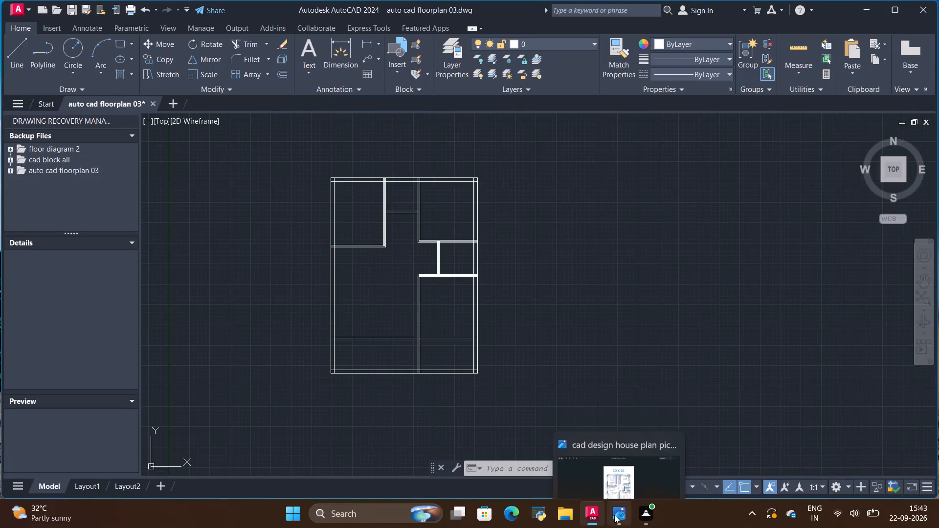
# Trim the middle line and crossing wall faces where the 14' x 11'6" bedroom's right wall meets the outer top wall.
pyautogui.click(614, 515)
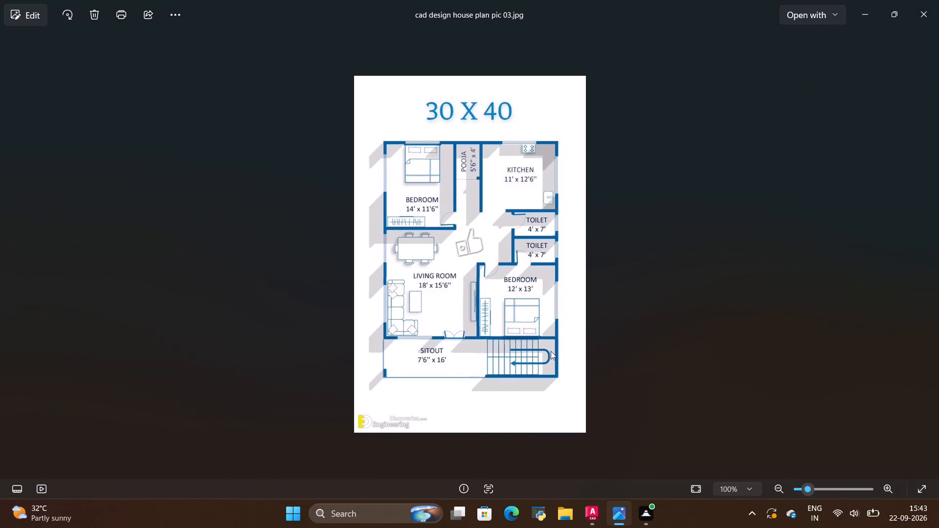
pyautogui.hotkey('alt', 'Tab')
pyautogui.scroll(-1, 449, 289)
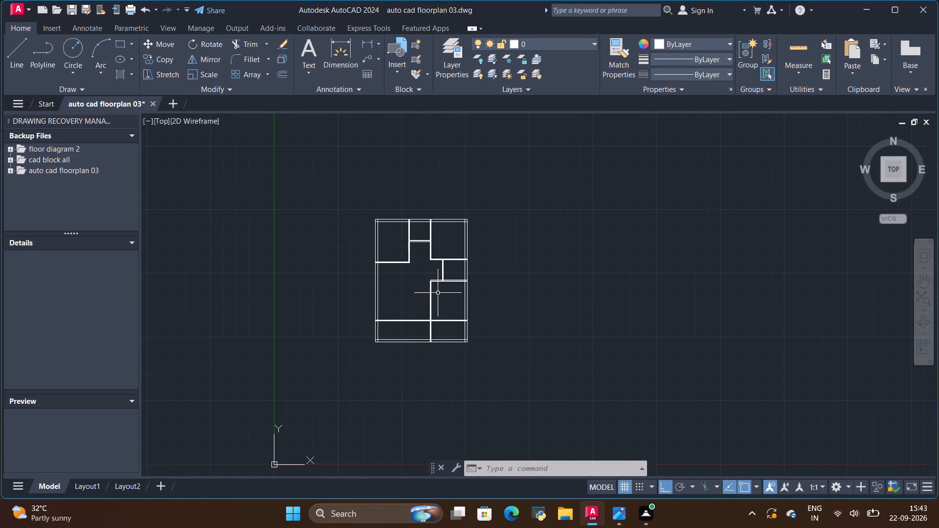
pyautogui.scroll(1, 436, 293)
pyautogui.scroll(2, 391, 257)
pyautogui.scroll(-1, 389, 208)
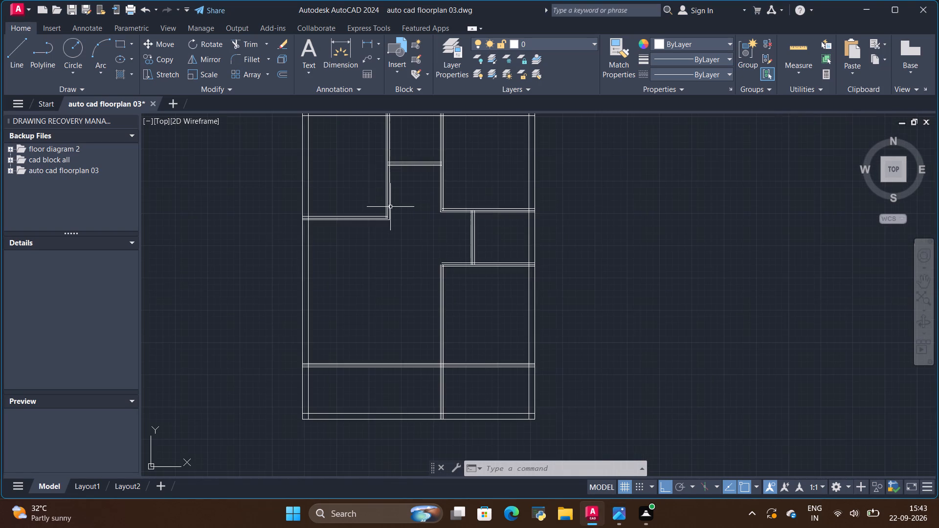
pyautogui.scroll(-1, 372, 176)
pyautogui.scroll(2, 384, 143)
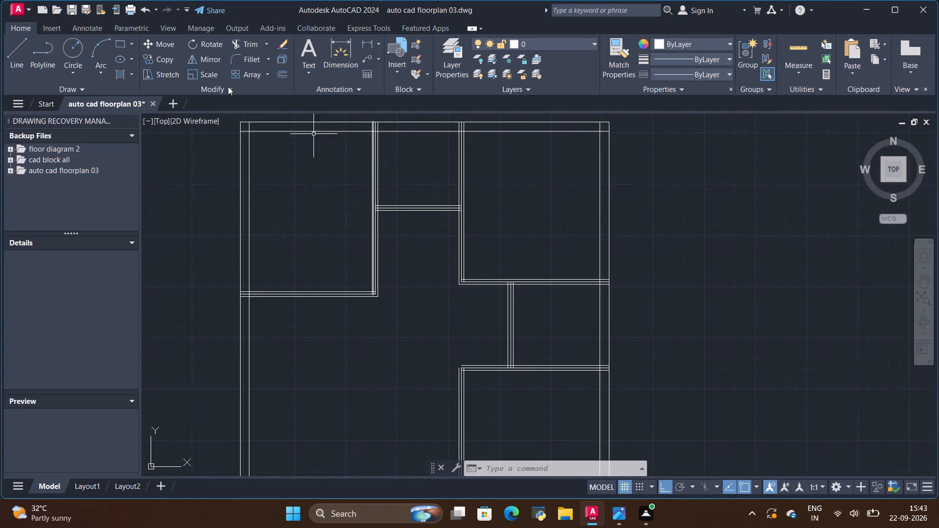
pyautogui.click(250, 40)
pyautogui.scroll(-1, 383, 183)
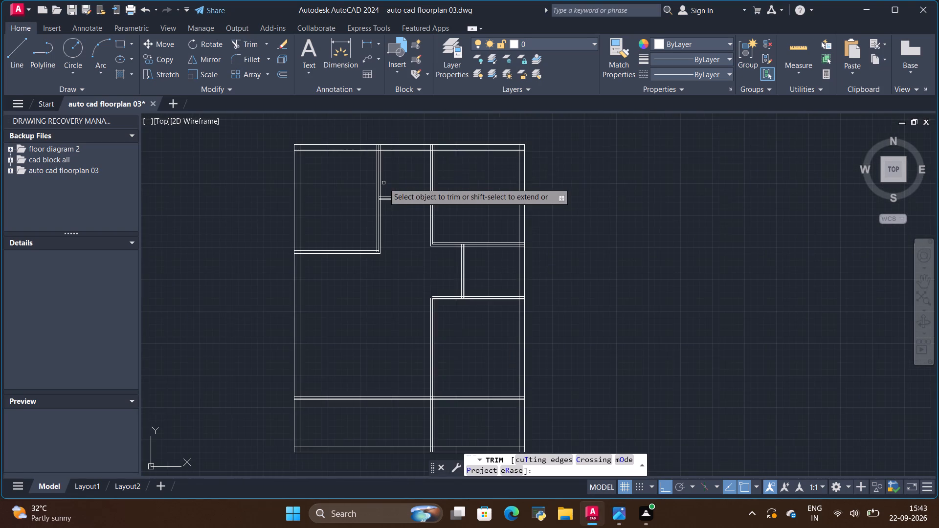
pyautogui.scroll(5, 376, 140)
pyautogui.moveTo(323, 146); pyautogui.dragTo(385, 146)
pyautogui.scroll(2, 366, 156)
pyautogui.moveTo(338, 159); pyautogui.dragTo(380, 167)
# Trim the middle line and overlapping line ends where the pooja room's lower wall meets the 14' x 11'6" bedroom's right wall.
pyautogui.scroll(-5, 380, 165)
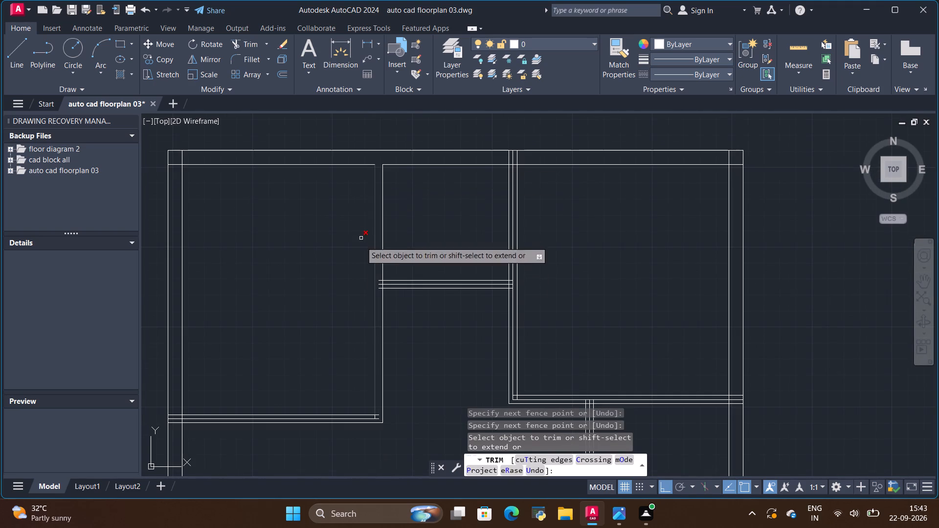
pyautogui.scroll(2, 381, 303)
pyautogui.scroll(5, 373, 254)
pyautogui.moveTo(344, 175); pyautogui.dragTo(345, 175)
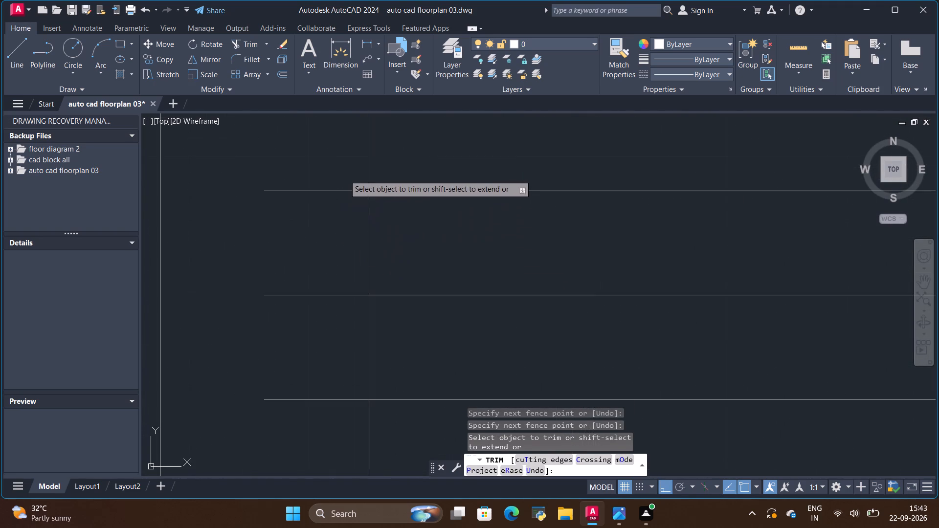
pyautogui.moveTo(345, 175); pyautogui.dragTo(352, 283)
pyautogui.scroll(-3, 302, 276)
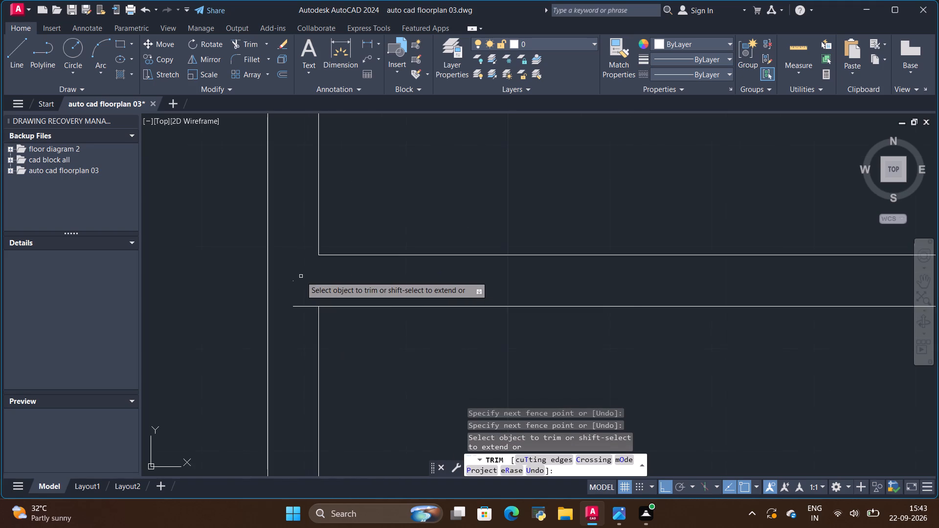
pyautogui.scroll(-2, 301, 276)
pyautogui.scroll(4, 301, 304)
pyautogui.moveTo(306, 198); pyautogui.dragTo(301, 235)
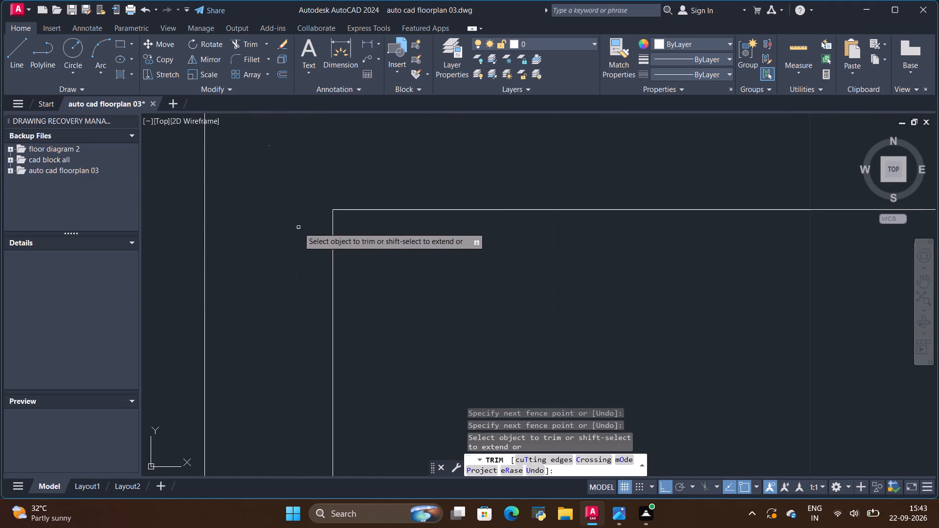
# Trim the middle line and overlapping line ends where the pooja room's lower wall meets the kitchen's left wall.
pyautogui.scroll(-8, 297, 227)
pyautogui.scroll(3, 362, 224)
pyautogui.scroll(4, 410, 223)
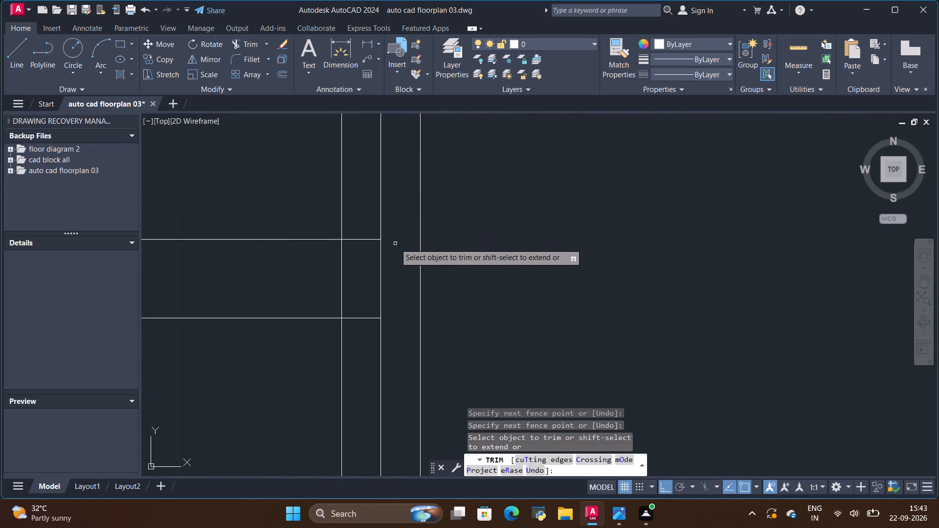
pyautogui.scroll(1, 395, 243)
pyautogui.moveTo(398, 204); pyautogui.dragTo(361, 287)
pyautogui.scroll(-1, 358, 269)
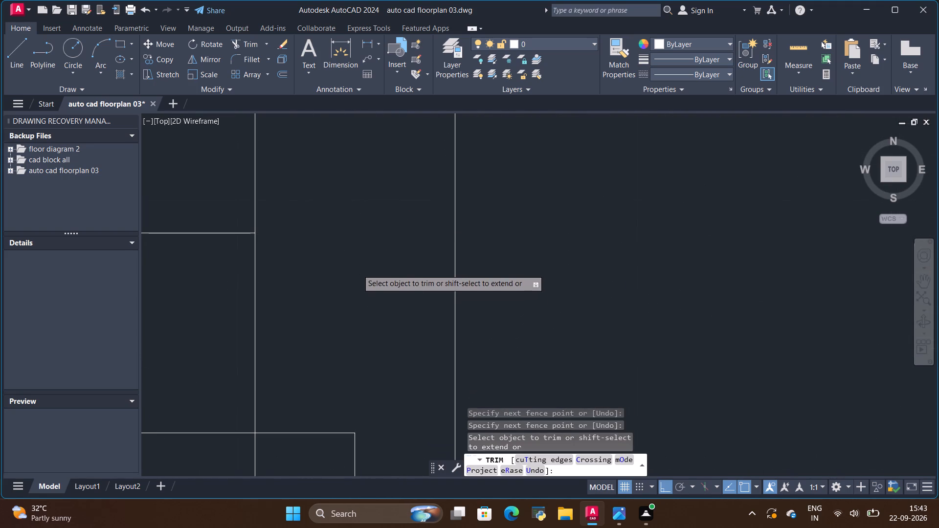
pyautogui.moveTo(338, 348); pyautogui.dragTo(362, 392)
pyautogui.scroll(-6, 374, 325)
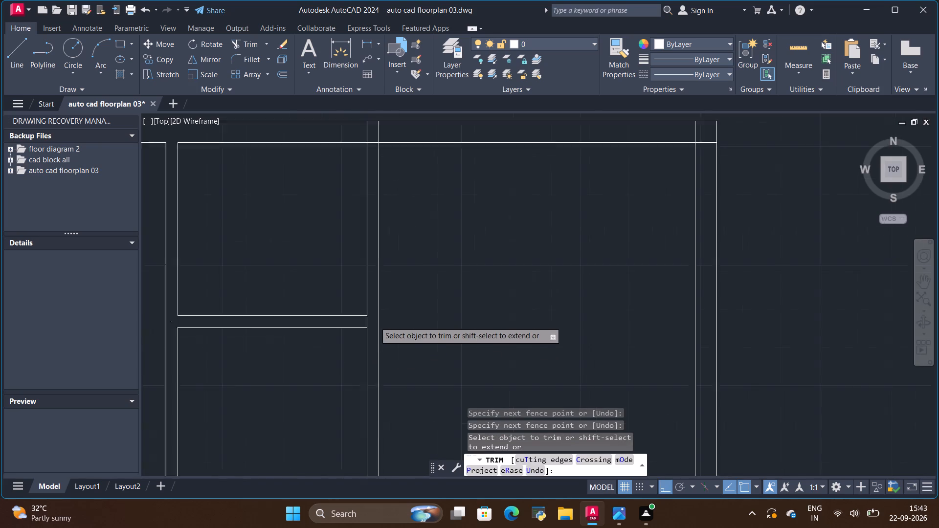
# Trim the middle lines and the partition's overlapping ends where the toilets' vertical partition meets the kitchen's lower wall.
pyautogui.scroll(-1, 375, 322)
pyautogui.scroll(-1, 394, 258)
pyautogui.scroll(3, 395, 373)
pyautogui.scroll(2, 426, 331)
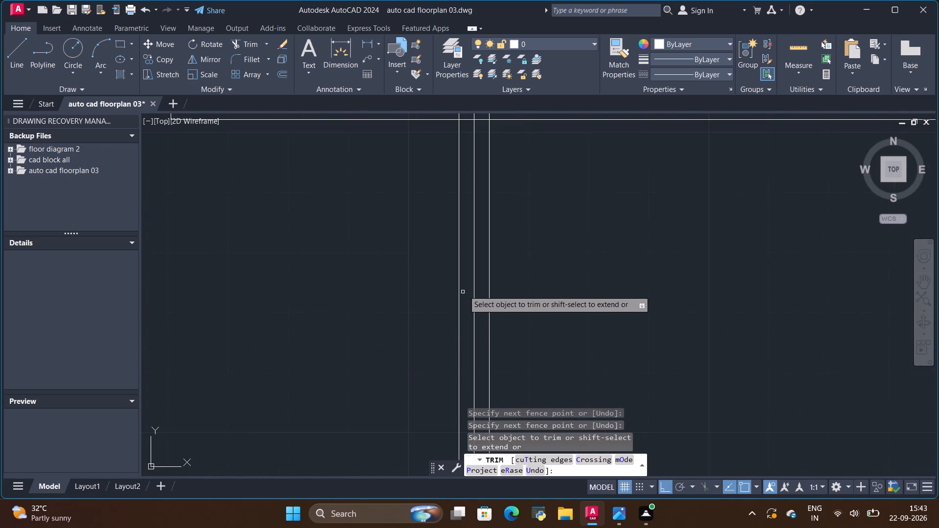
pyautogui.scroll(-1, 470, 284)
pyautogui.scroll(2, 480, 183)
pyautogui.moveTo(509, 163); pyautogui.dragTo(507, 157)
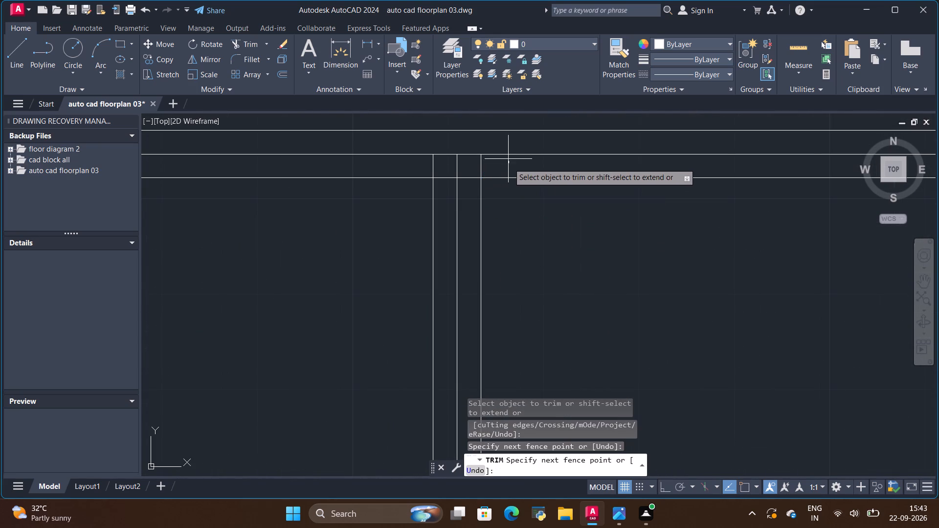
pyautogui.moveTo(507, 157); pyautogui.dragTo(476, 160)
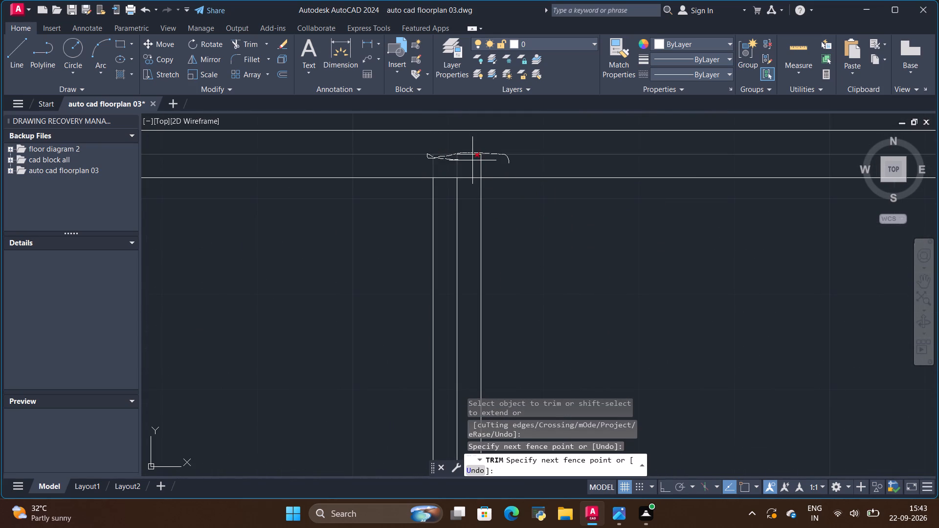
pyautogui.moveTo(476, 160); pyautogui.dragTo(487, 160)
pyautogui.moveTo(462, 202); pyautogui.dragTo(452, 216)
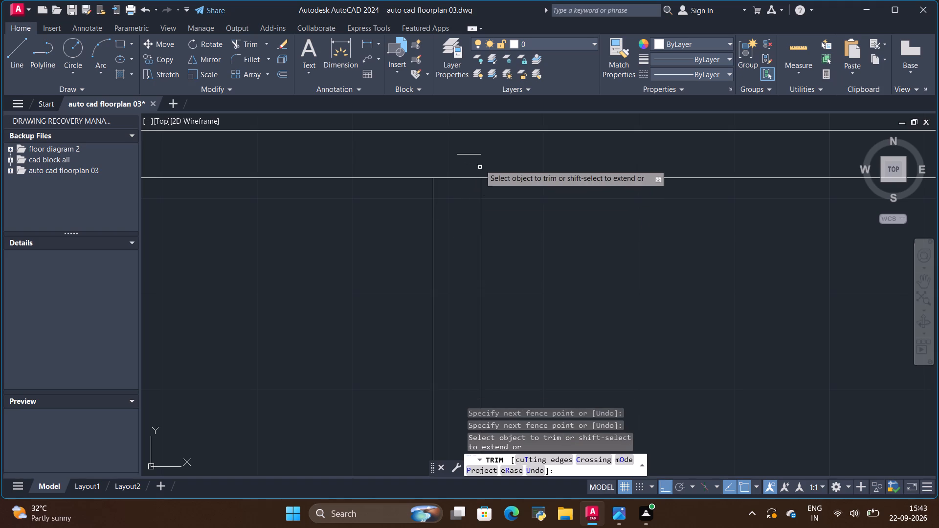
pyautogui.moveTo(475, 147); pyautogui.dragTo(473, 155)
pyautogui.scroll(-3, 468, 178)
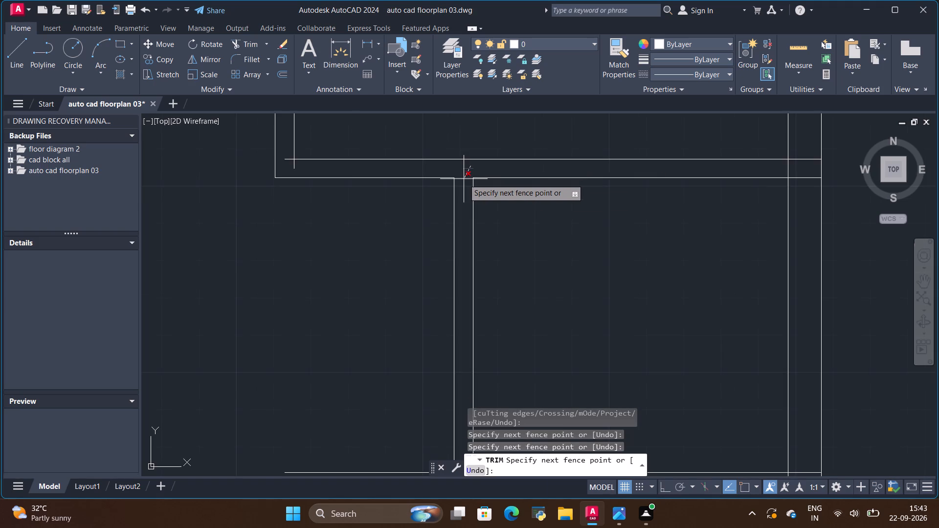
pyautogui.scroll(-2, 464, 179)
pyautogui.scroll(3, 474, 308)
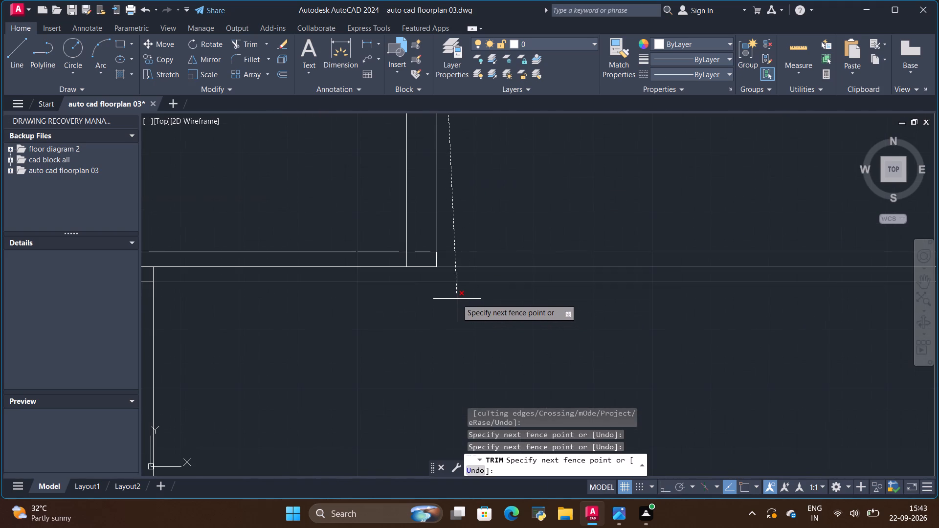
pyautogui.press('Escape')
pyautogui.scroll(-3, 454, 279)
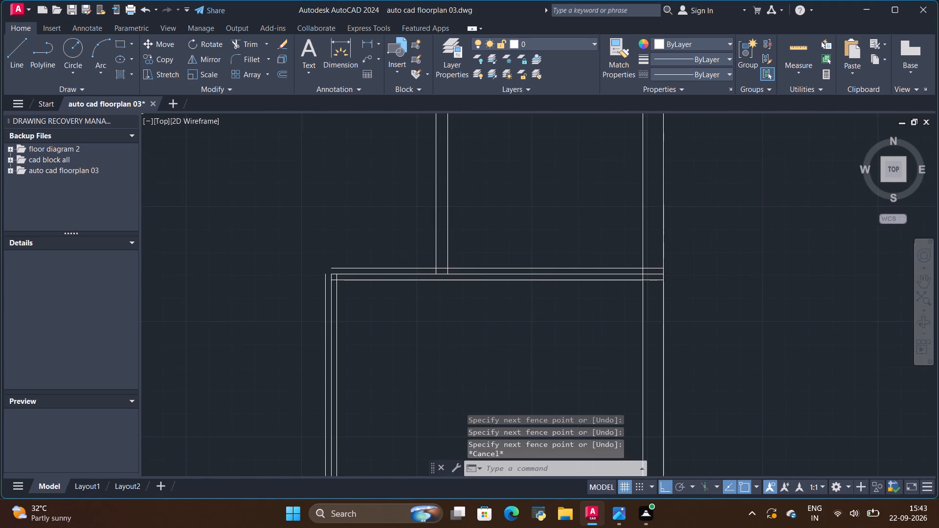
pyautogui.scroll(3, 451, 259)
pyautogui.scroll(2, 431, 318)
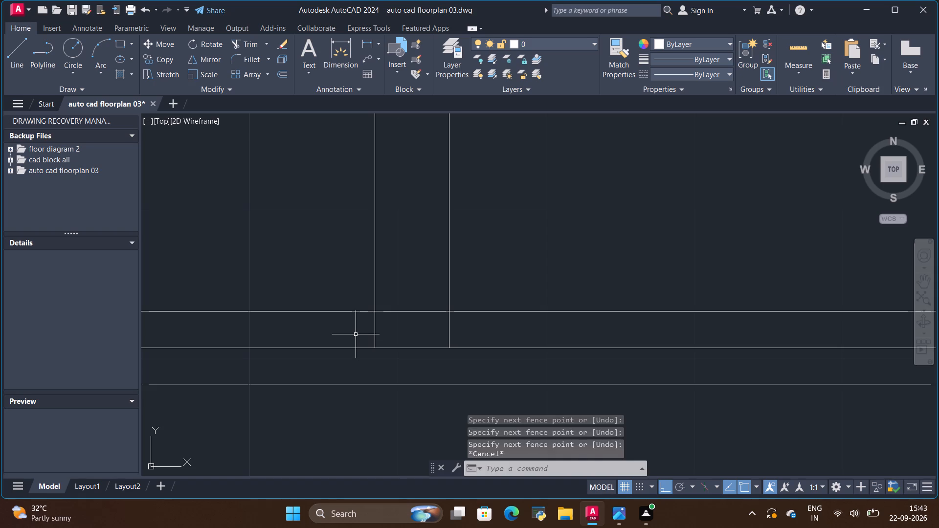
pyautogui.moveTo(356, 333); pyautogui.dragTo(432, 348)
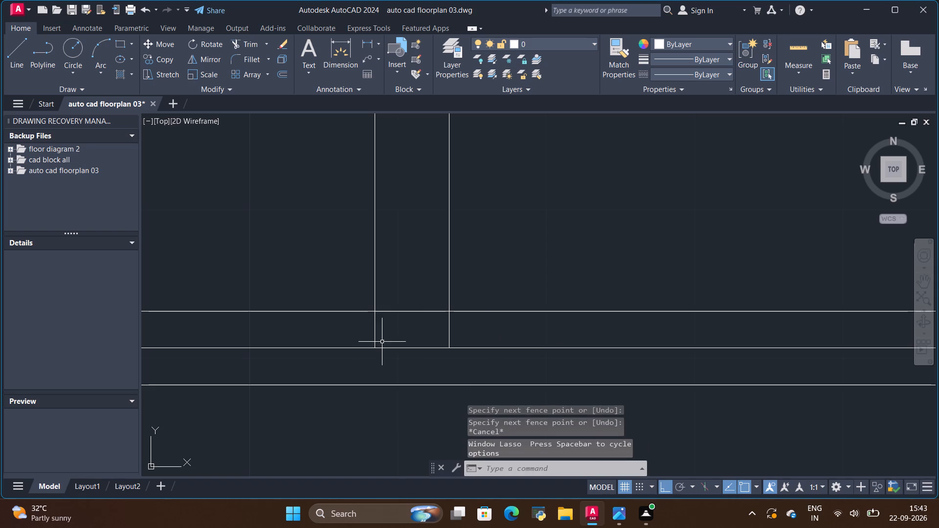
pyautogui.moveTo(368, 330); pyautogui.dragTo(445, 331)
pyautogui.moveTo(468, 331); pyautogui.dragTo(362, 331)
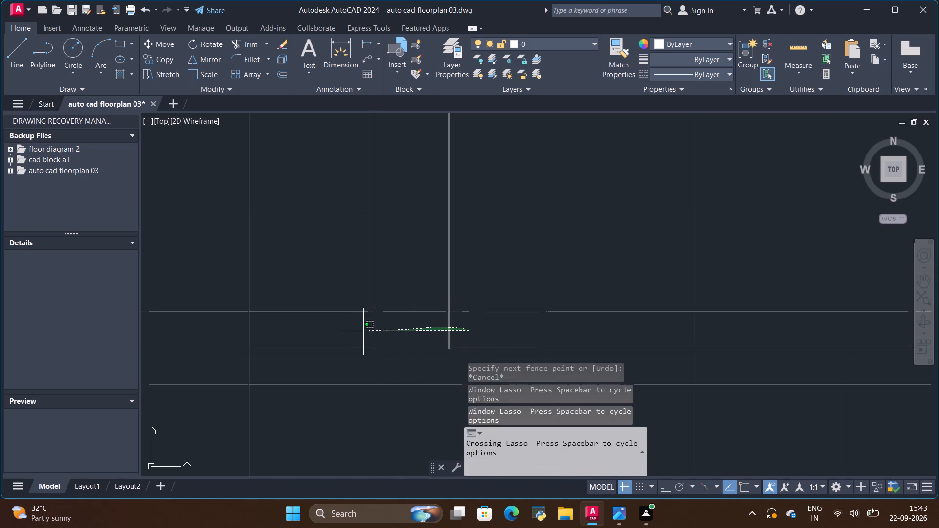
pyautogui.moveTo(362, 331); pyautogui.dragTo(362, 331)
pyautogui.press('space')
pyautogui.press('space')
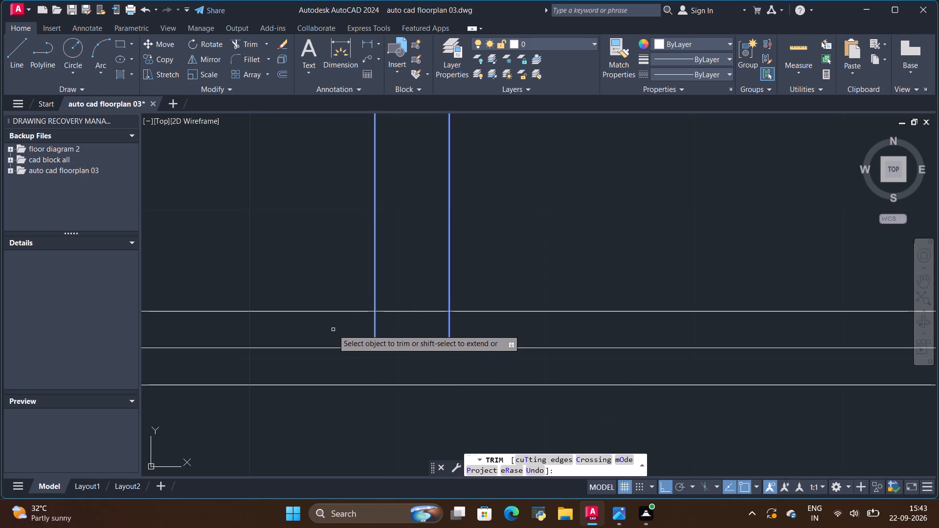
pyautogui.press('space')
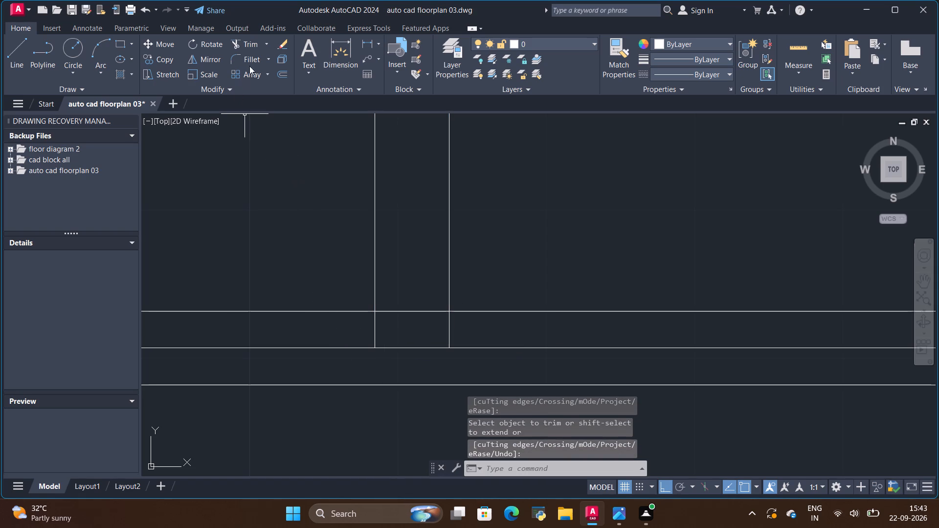
# Trim the partition's overlapping ends and the middle line where the toilets' vertical partition meets the 12' x 13' bedroom's upper wall.
pyautogui.click(251, 48)
pyautogui.moveTo(367, 368); pyautogui.dragTo(359, 353)
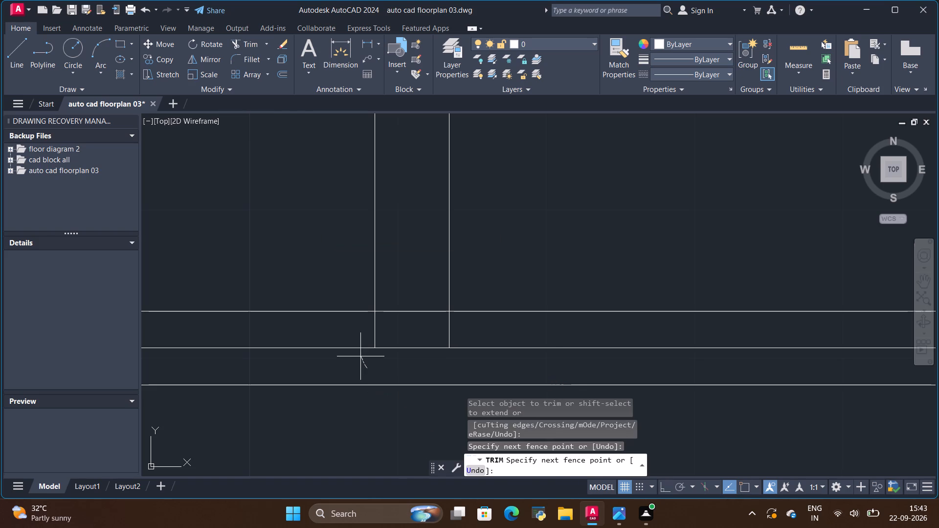
pyautogui.moveTo(359, 353); pyautogui.dragTo(466, 346)
pyautogui.scroll(-4, 447, 342)
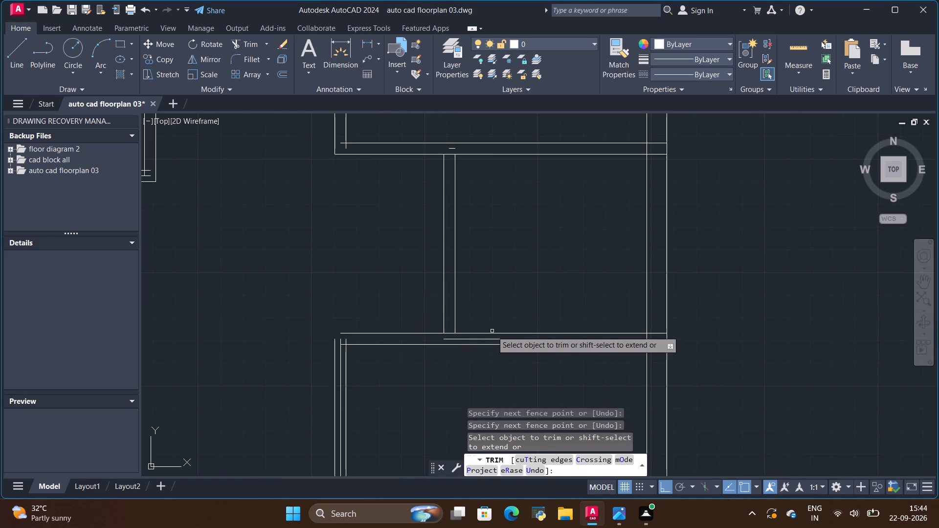
pyautogui.scroll(2, 331, 358)
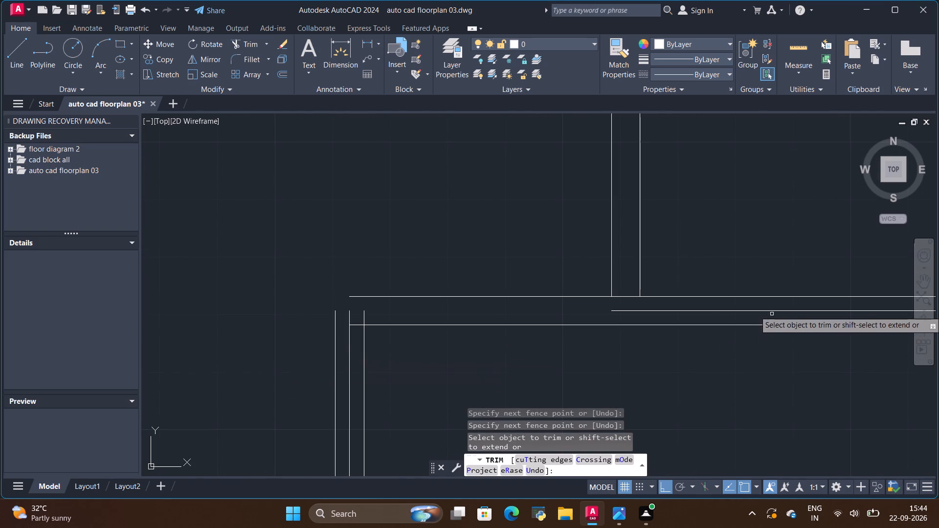
pyautogui.scroll(3, 651, 329)
pyautogui.moveTo(590, 250); pyautogui.dragTo(598, 262)
# Trim the left wall's middle line and the upper wall's overlapping end at the 12' x 13' bedroom's upper-left corner.
pyautogui.scroll(-3, 610, 277)
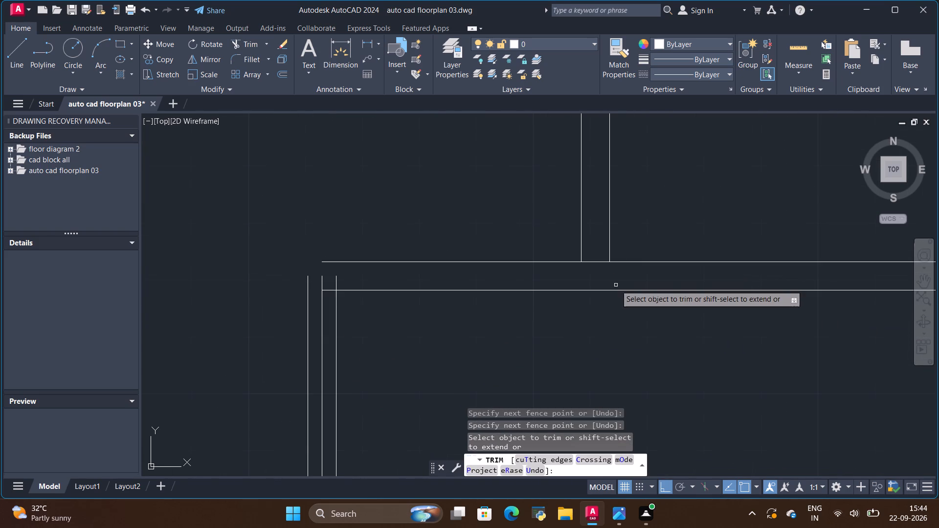
pyautogui.scroll(3, 289, 277)
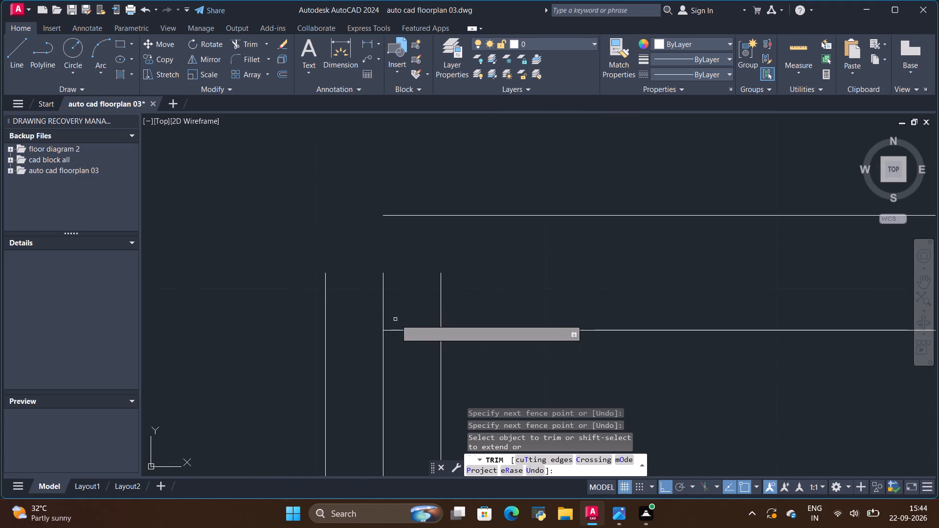
pyautogui.moveTo(399, 312); pyautogui.dragTo(380, 355)
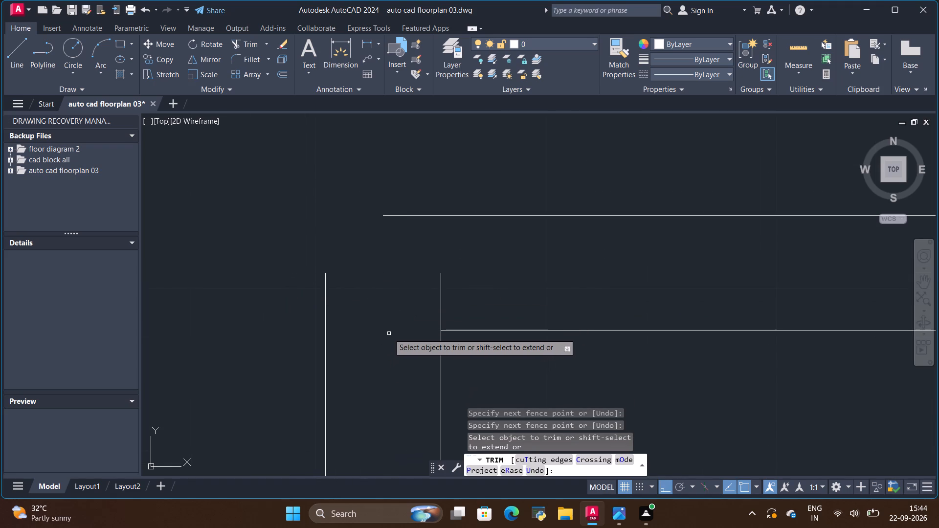
# Close the 12' x 13' bedroom's outer upper-left corner by drawing lines from the upper wall's outer face to the left wall's outer face.
pyautogui.click(17, 53)
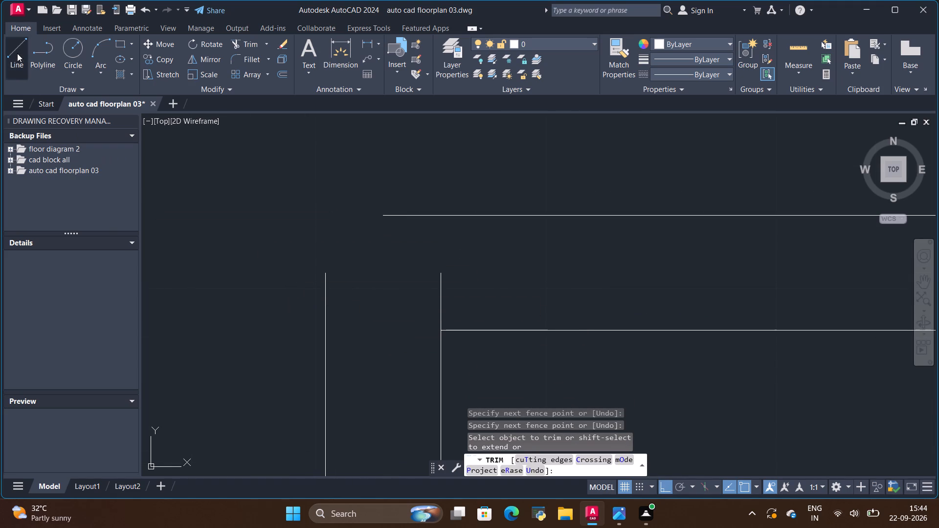
pyautogui.click(388, 217)
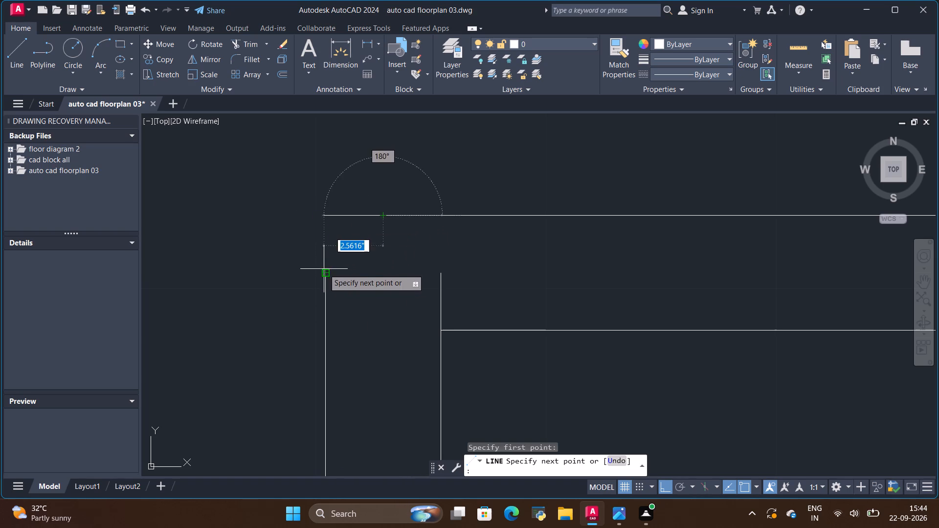
pyautogui.click(325, 215)
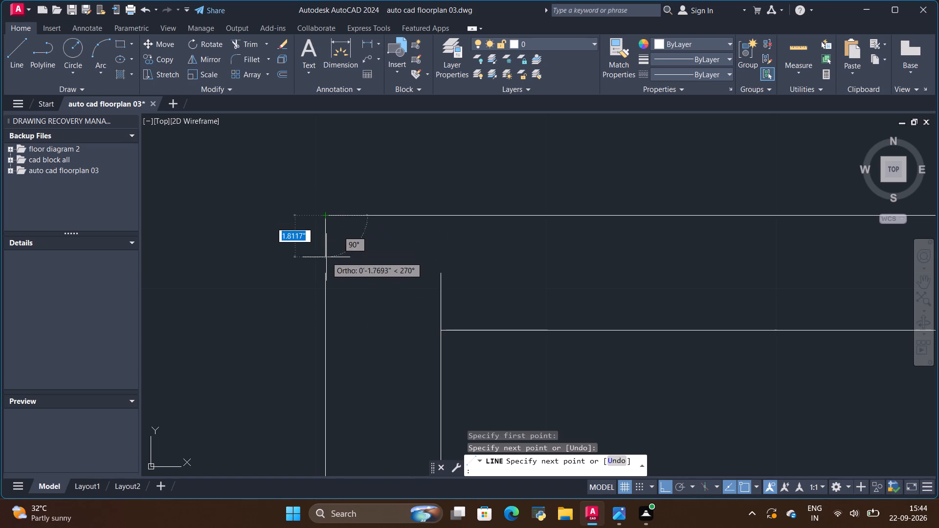
pyautogui.click(325, 270)
pyautogui.press('space')
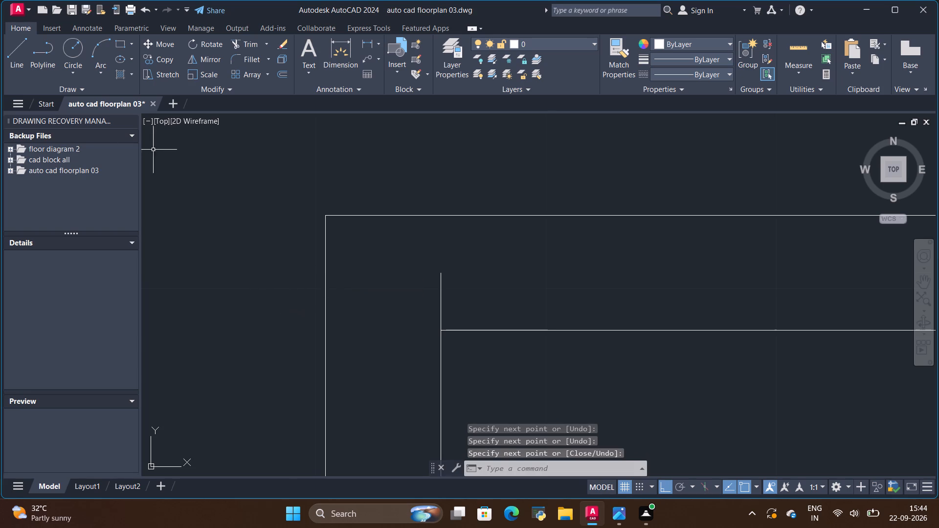
pyautogui.scroll(-1, 321, 241)
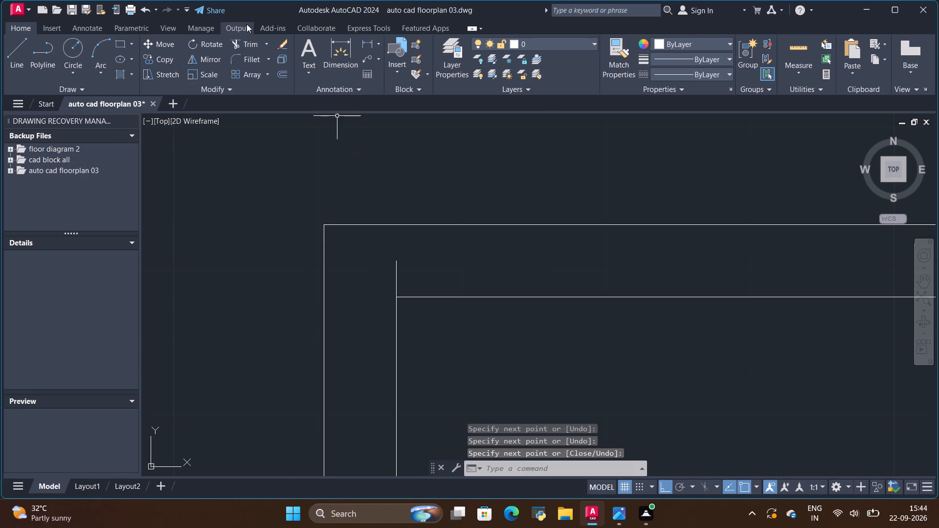
# Trim the left wall's inner-face end that overshoots the upper wall's inner face at the 12' x 13' bedroom's upper-left corner.
pyautogui.click(251, 43)
pyautogui.moveTo(405, 266); pyautogui.dragTo(382, 267)
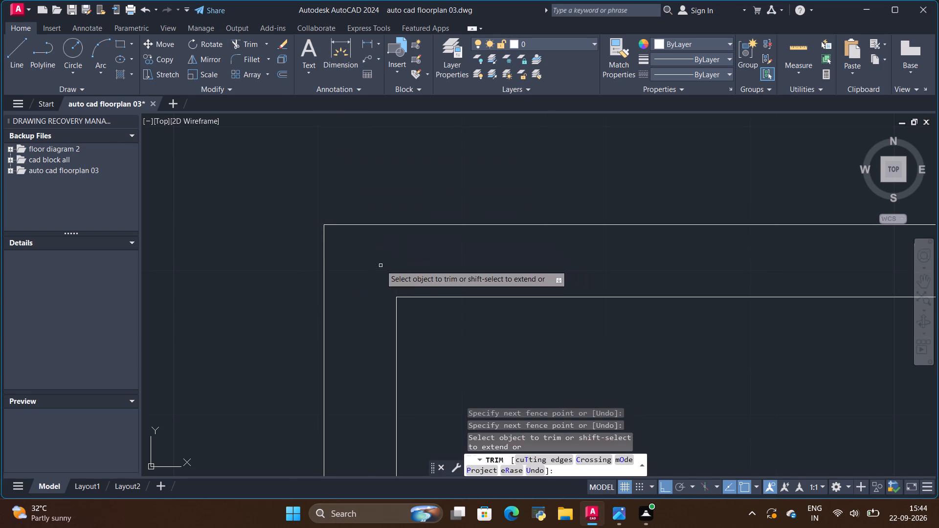
# Trim the crossing lines and both middle lines where the 12' x 13' bedroom's left wall crosses the horizontal wall above the sitout.
pyautogui.scroll(-7, 381, 251)
pyautogui.scroll(-2, 383, 312)
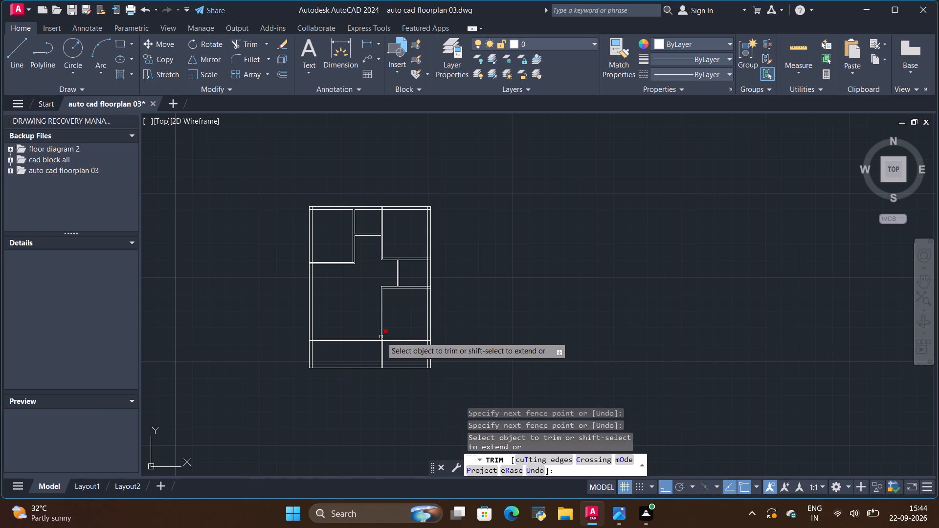
pyautogui.scroll(5, 381, 337)
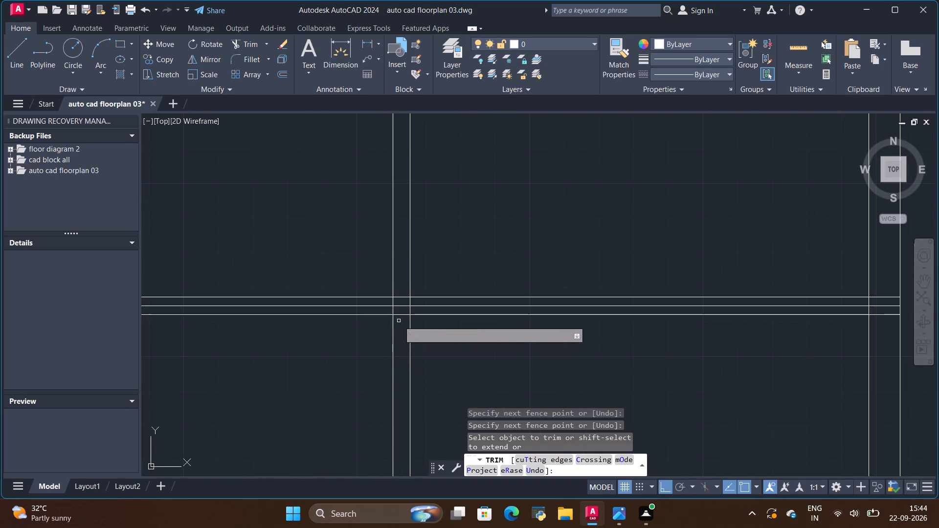
pyautogui.scroll(2, 400, 319)
pyautogui.moveTo(399, 244); pyautogui.dragTo(402, 327)
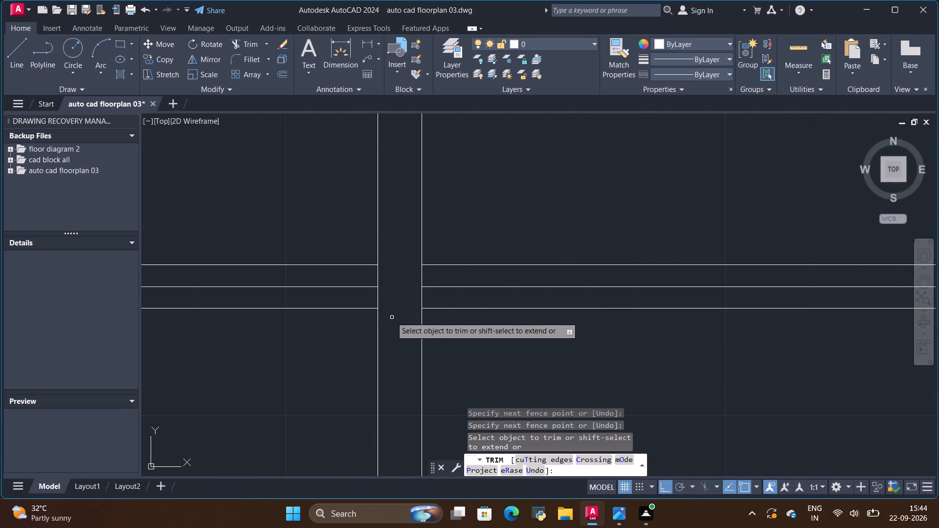
pyautogui.moveTo(342, 282); pyautogui.dragTo(359, 291)
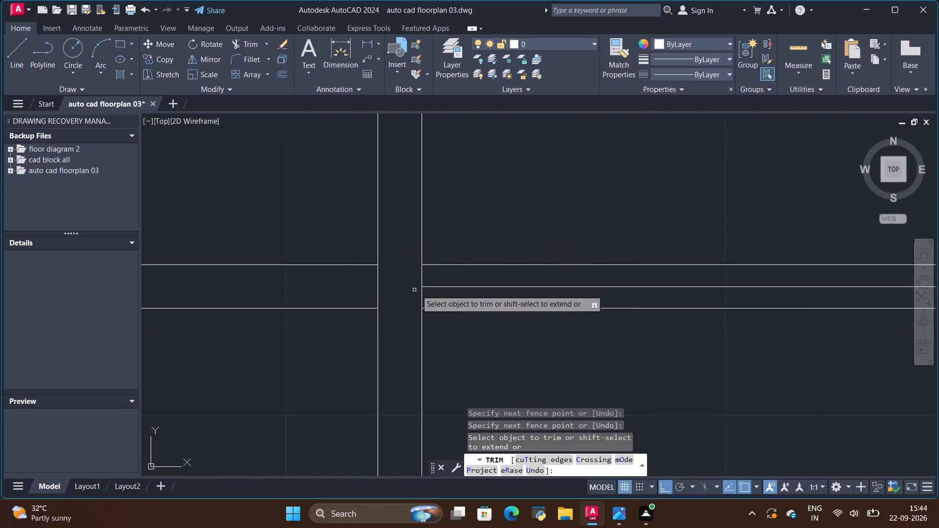
pyautogui.moveTo(466, 285); pyautogui.dragTo(473, 294)
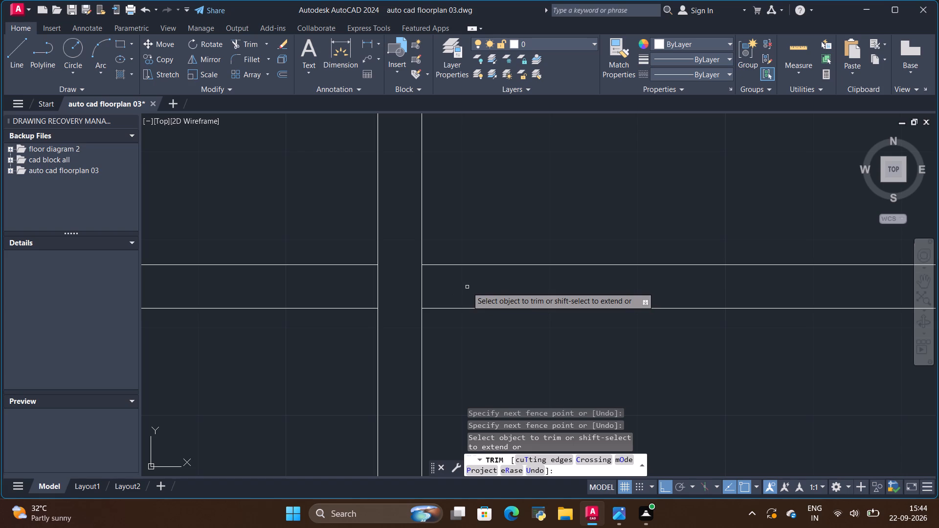
pyautogui.scroll(-3, 496, 293)
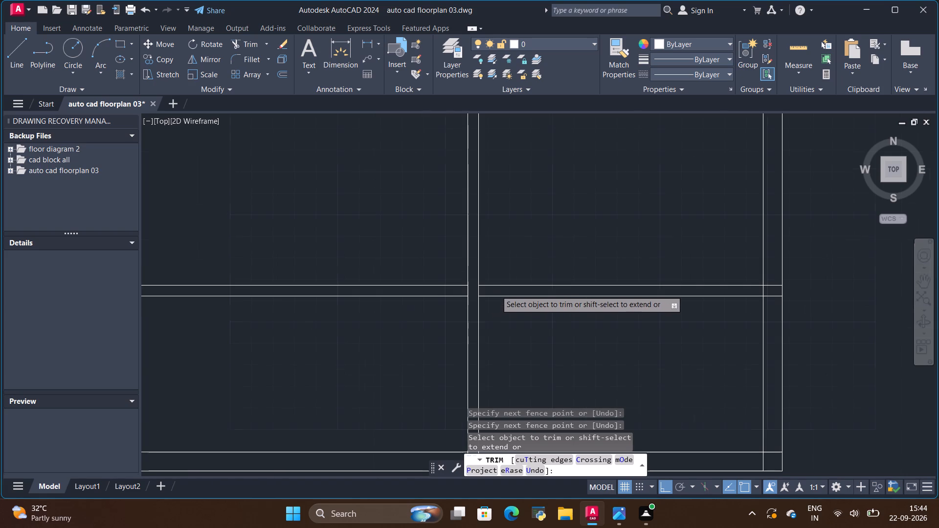
pyautogui.press('space')
# Compare the drawn walls with the reference house plan image, checking the living room, bedroom and sitout areas.
pyautogui.scroll(-5, 497, 287)
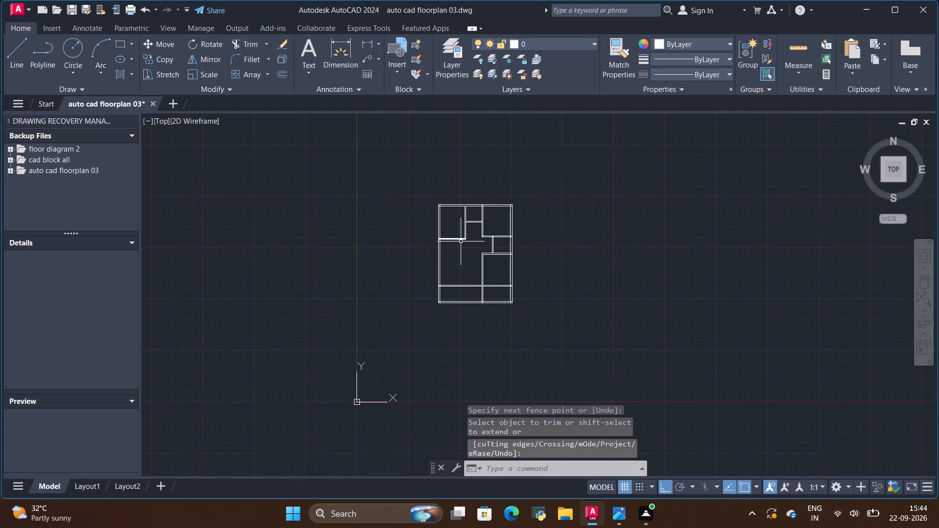
pyautogui.scroll(3, 468, 224)
pyautogui.hotkey('alt', 'Tab')
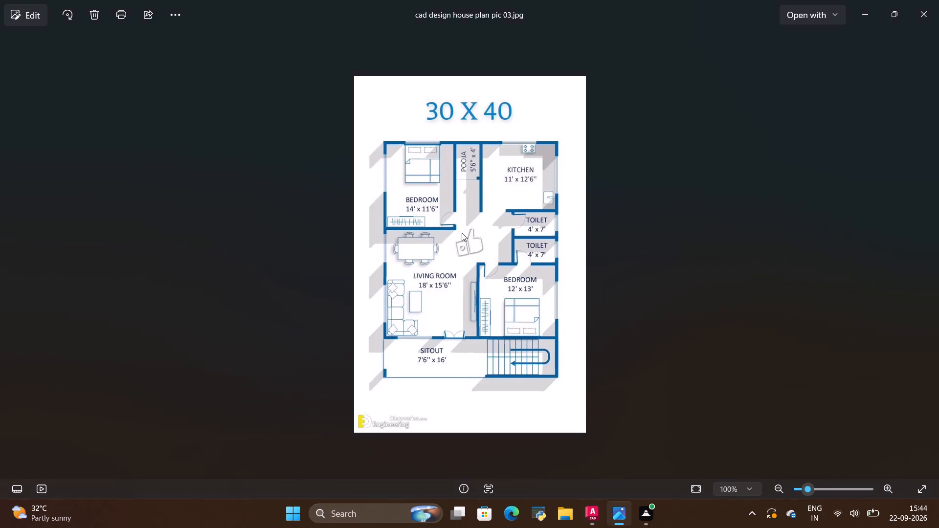
pyautogui.hotkey('alt', 'Tab')
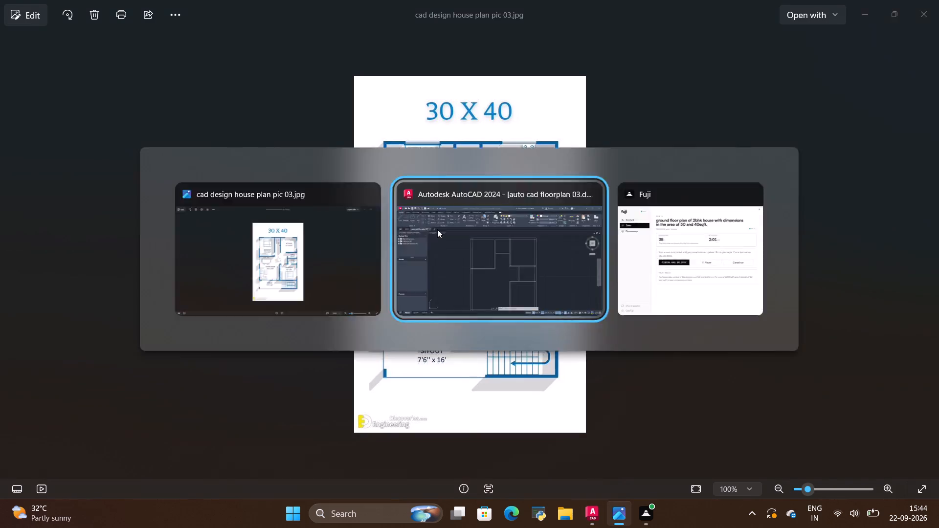
pyautogui.hotkey('alt', 'Tab')
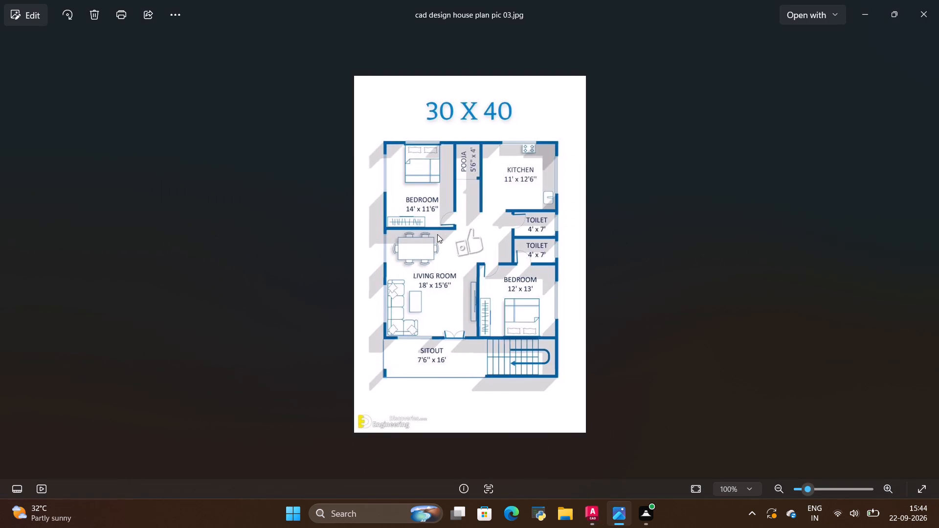
pyautogui.hotkey('alt', 'Tab')
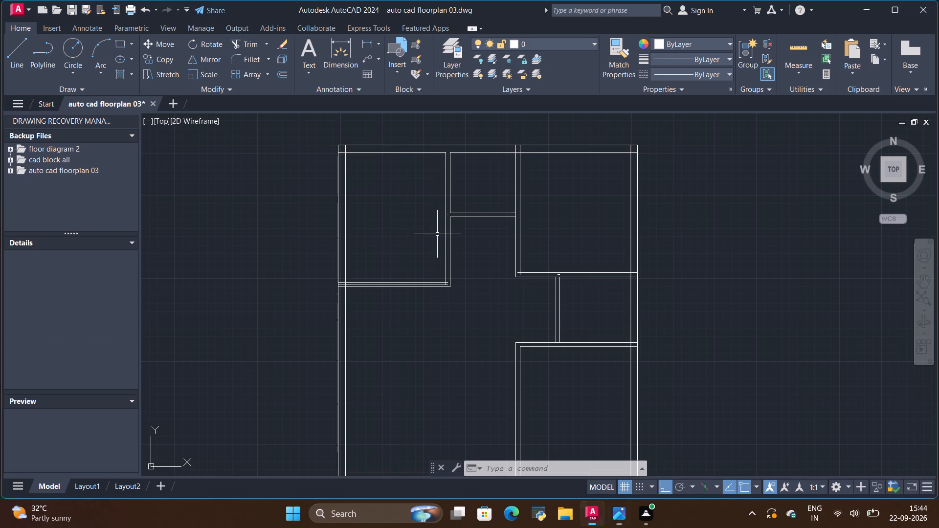
pyautogui.hotkey('alt', 'Tab')
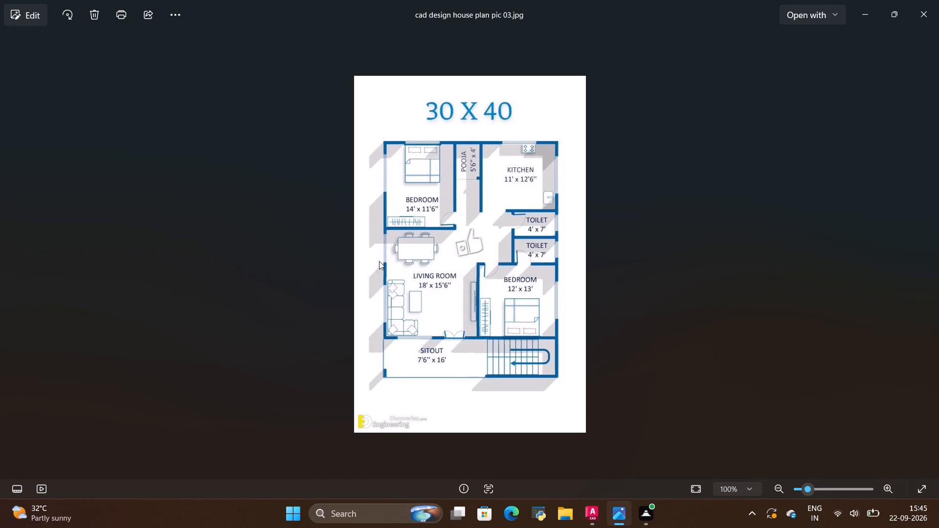
pyautogui.hotkey('alt', 'Tab')
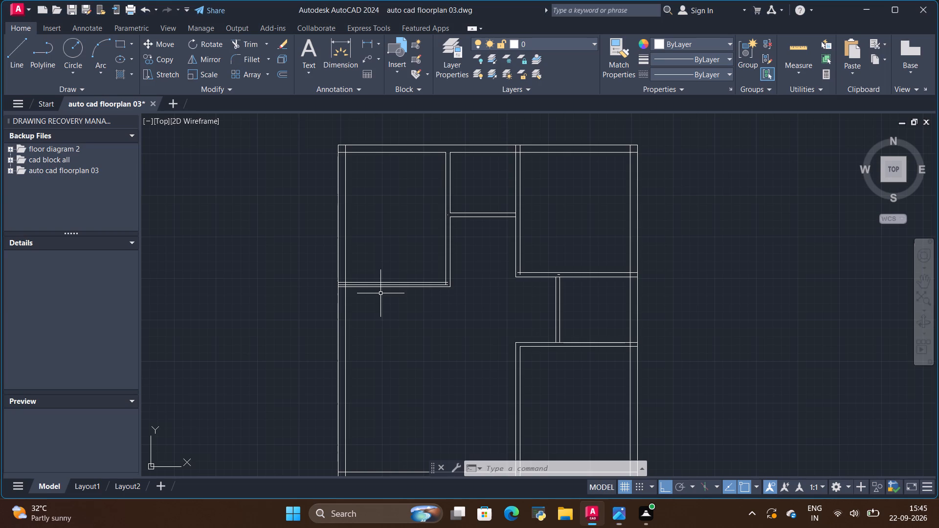
pyautogui.hotkey('alt', 'Tab')
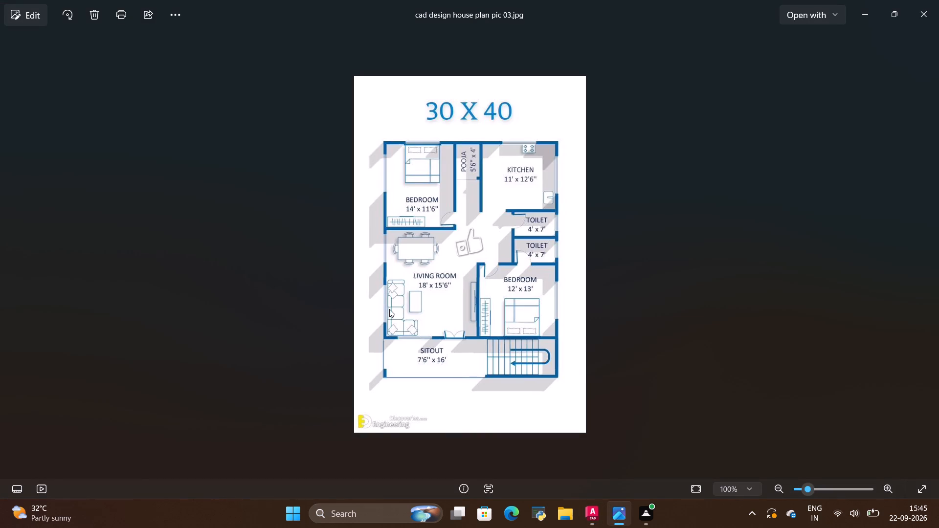
pyautogui.hotkey('alt', 'Tab')
pyautogui.scroll(-1, 434, 308)
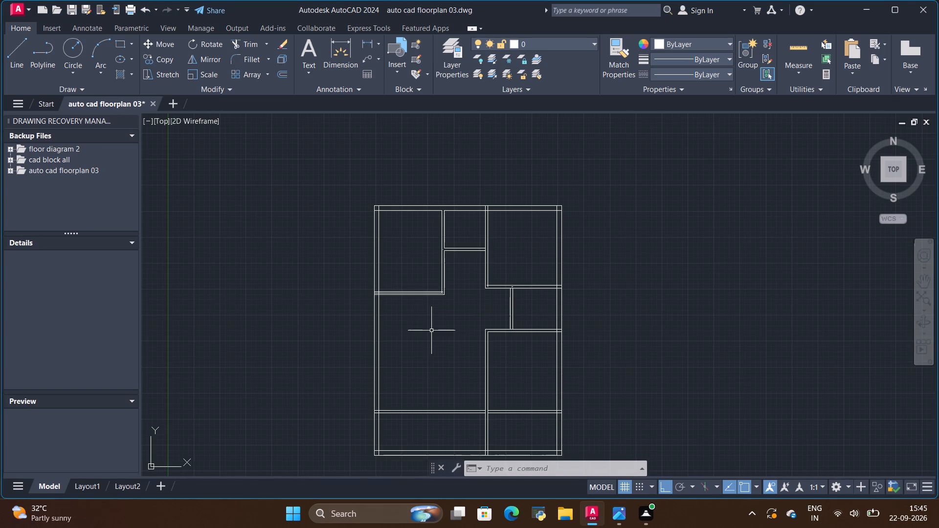
pyautogui.scroll(-1, 432, 326)
pyautogui.scroll(2, 438, 390)
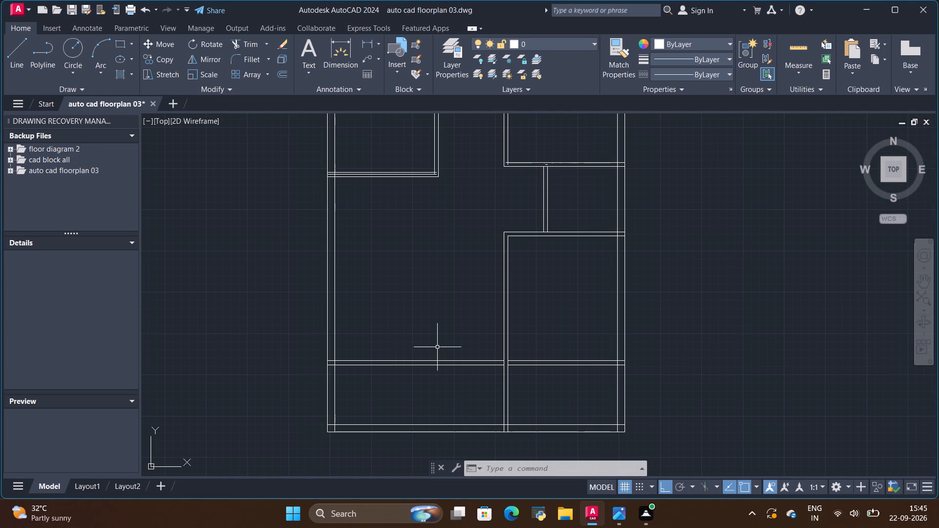
pyautogui.scroll(-1, 437, 347)
pyautogui.scroll(1, 436, 345)
pyautogui.scroll(2, 426, 387)
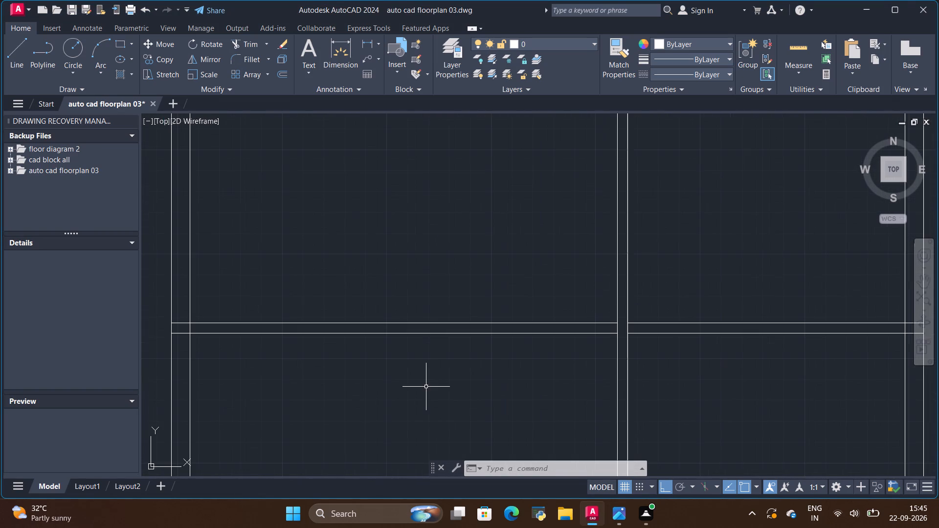
pyautogui.scroll(-4, 429, 375)
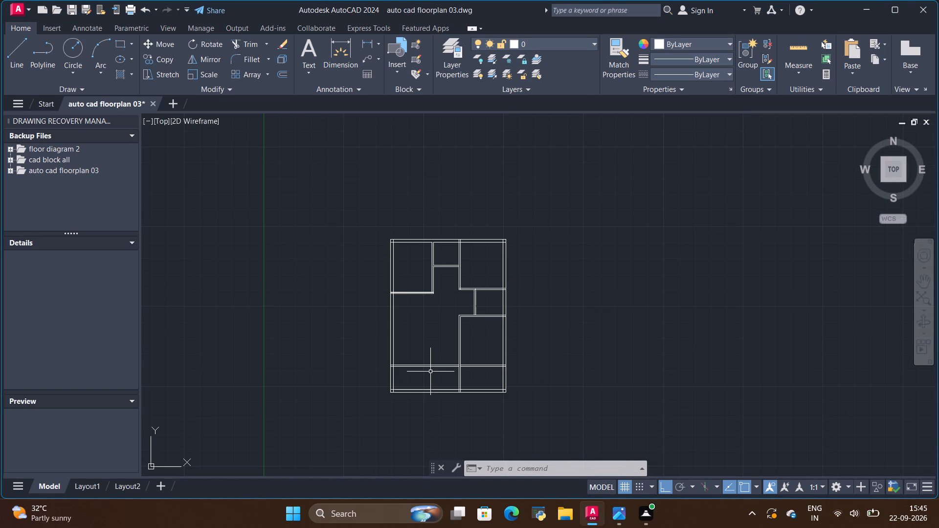
# Save the drawing.
pyautogui.hotkey('ctrl', 's')
# Draw a short line across the wall between the living room and sitout, where it meets the 12' x 13' bedroom's left wall.
pyautogui.scroll(2, 439, 370)
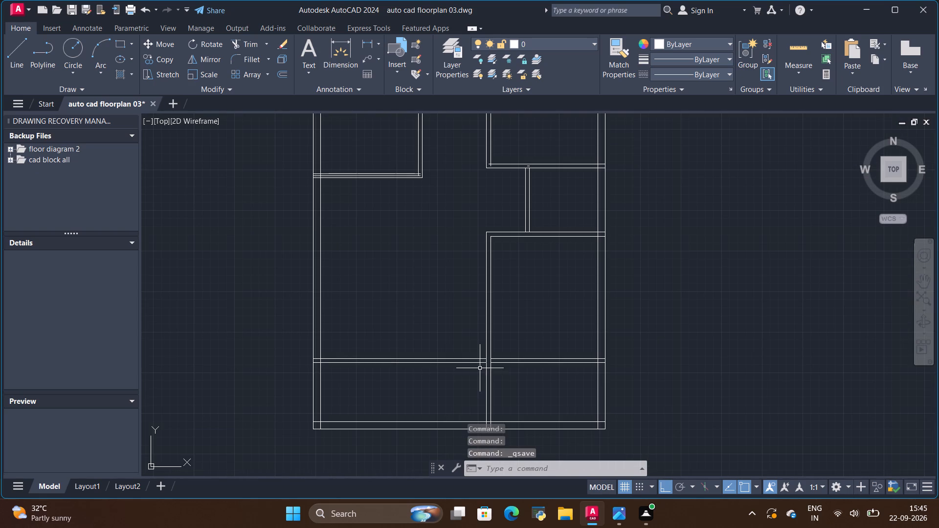
pyautogui.scroll(3, 481, 367)
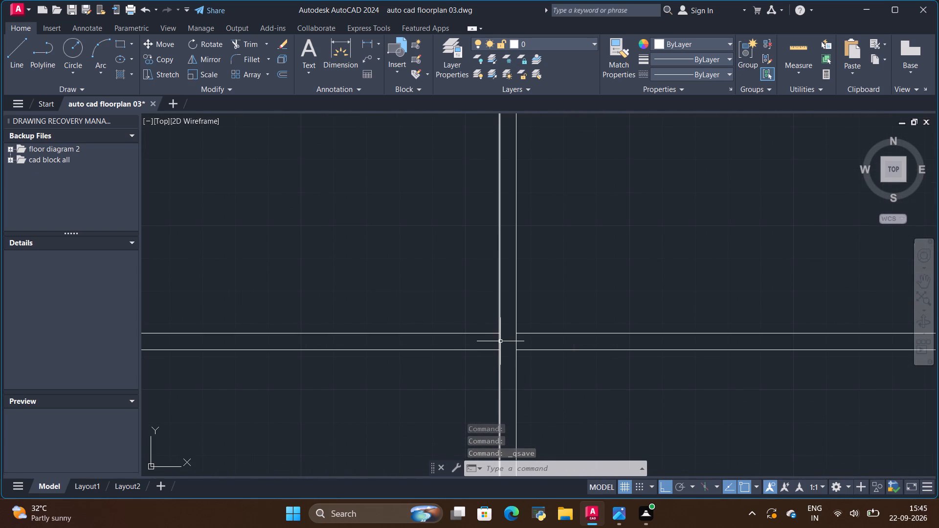
pyautogui.click(14, 57)
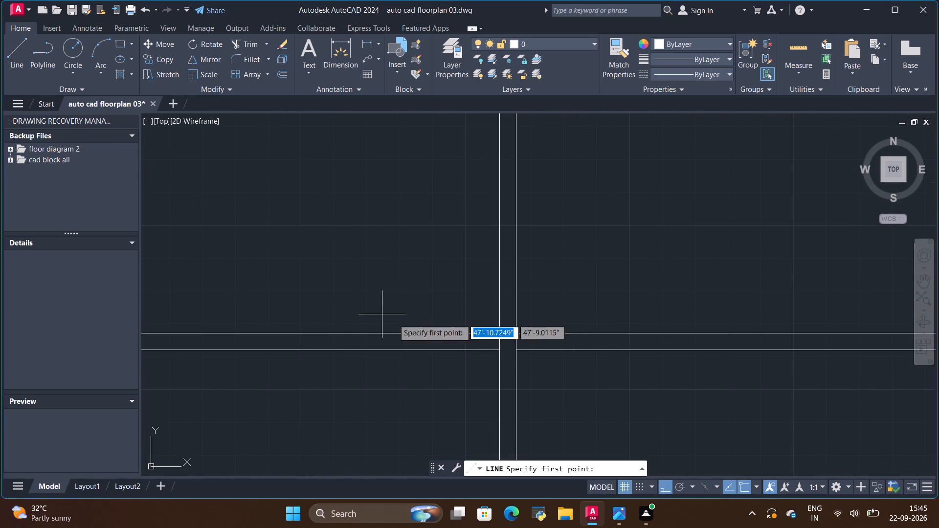
pyautogui.click(500, 349)
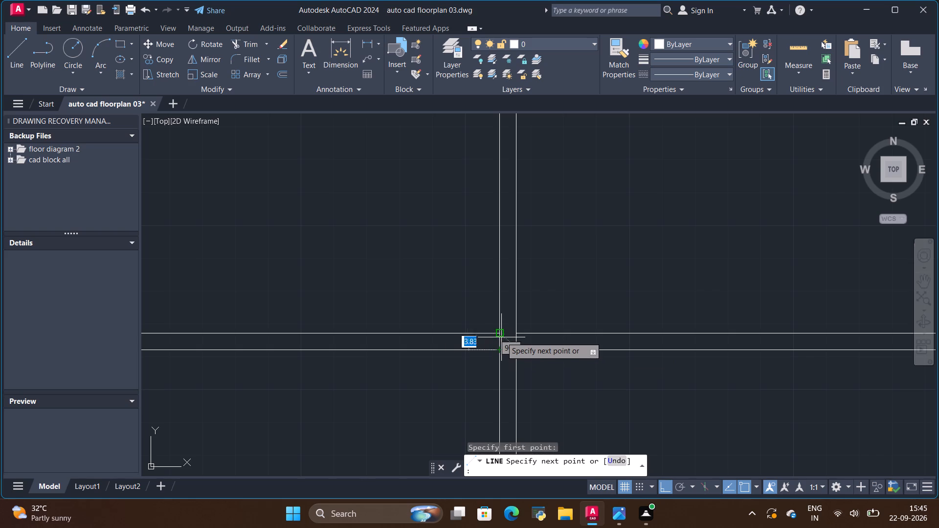
pyautogui.click(500, 334)
pyautogui.press('space')
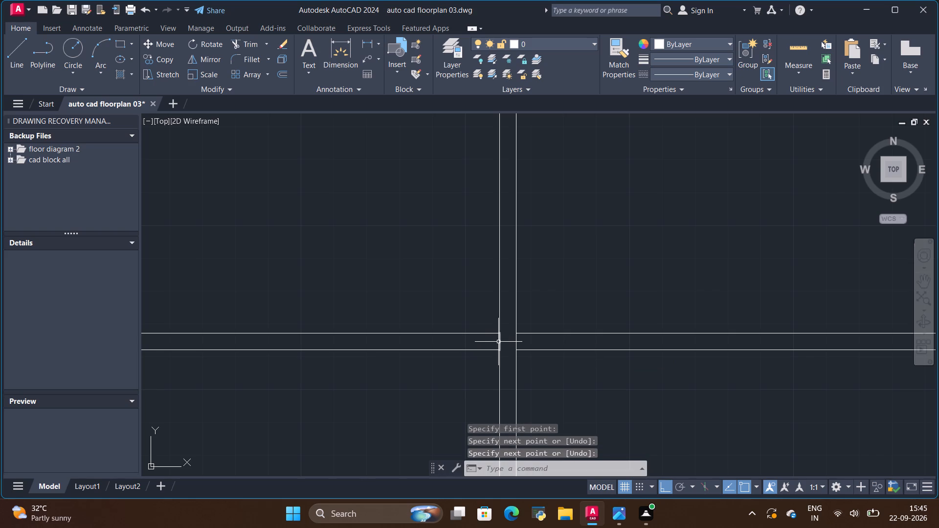
# Copy the short cross line 5" to the left along the wall between the living room and sitout.
pyautogui.click(499, 341)
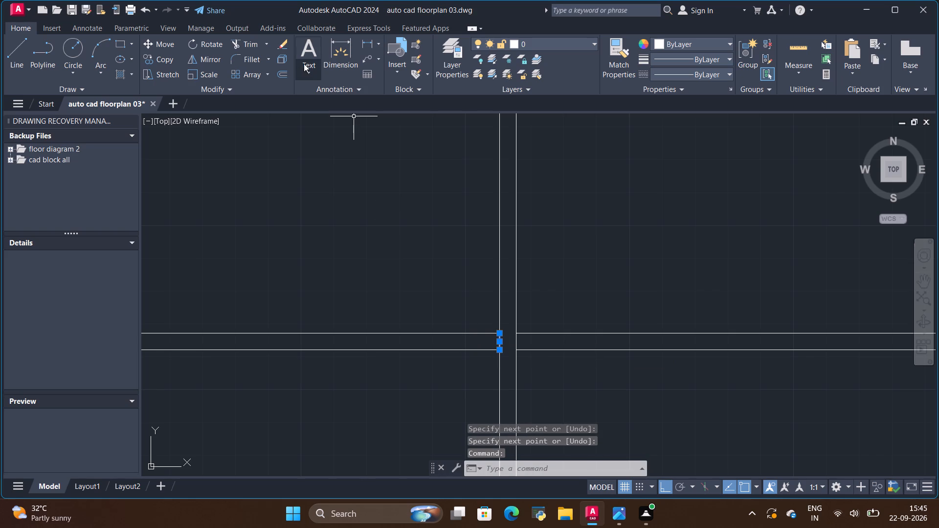
pyautogui.click(168, 58)
pyautogui.scroll(2, 518, 351)
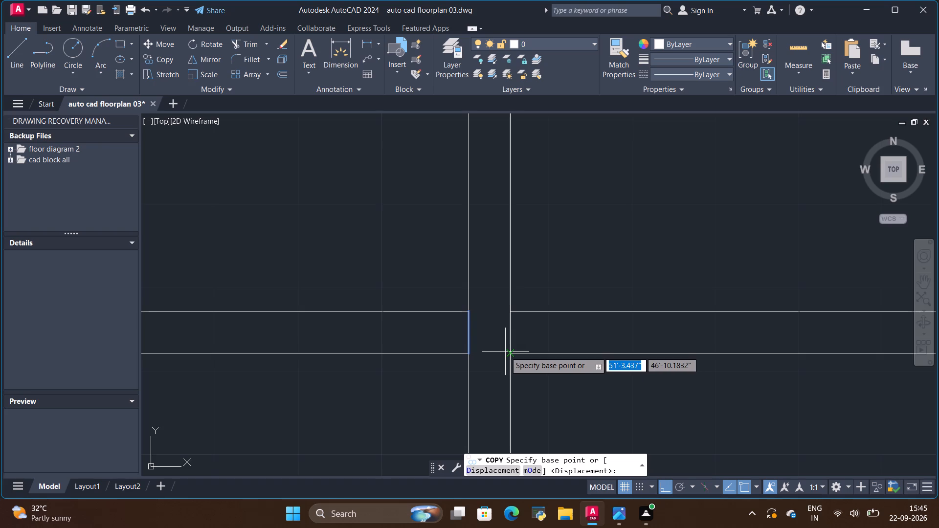
pyautogui.click(470, 335)
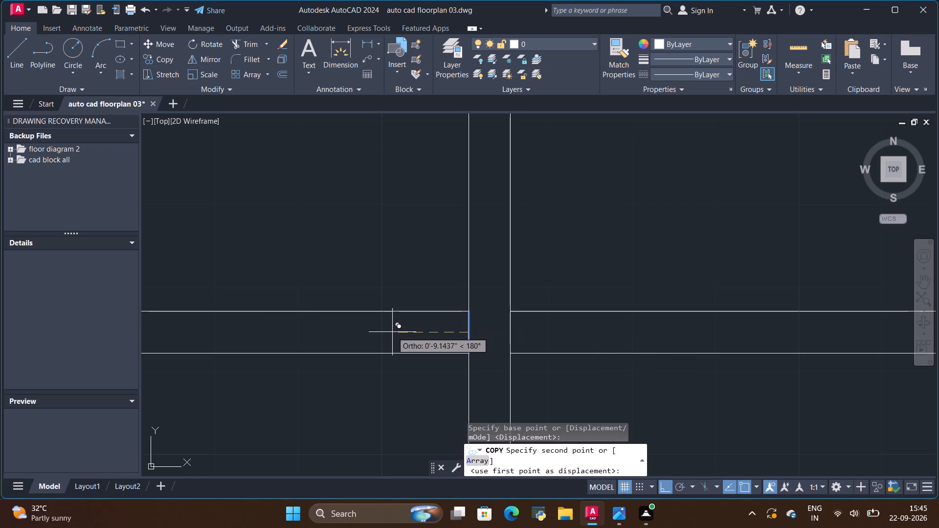
pyautogui.press('BackSpace')
pyautogui.press('BackSpace')
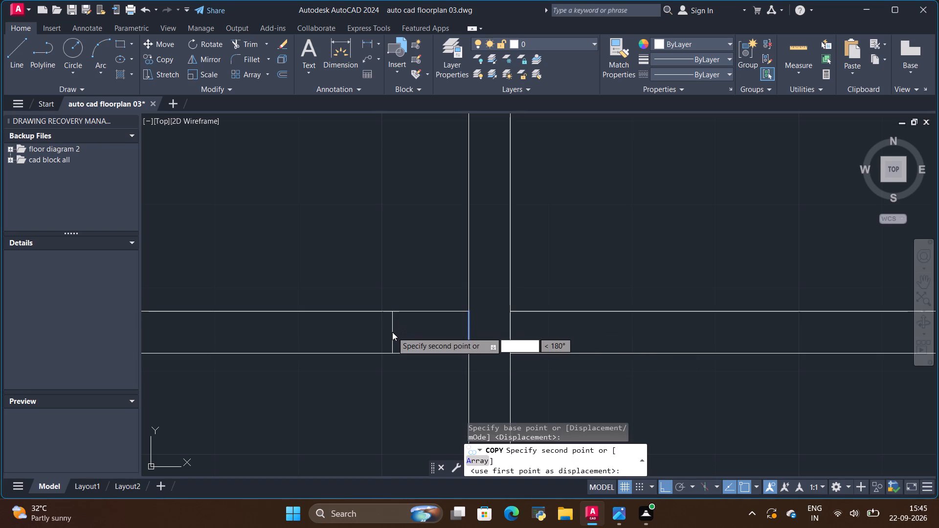
pyautogui.press('5')
pyautogui.hotkey('shift', '"')
pyautogui.press('Return')
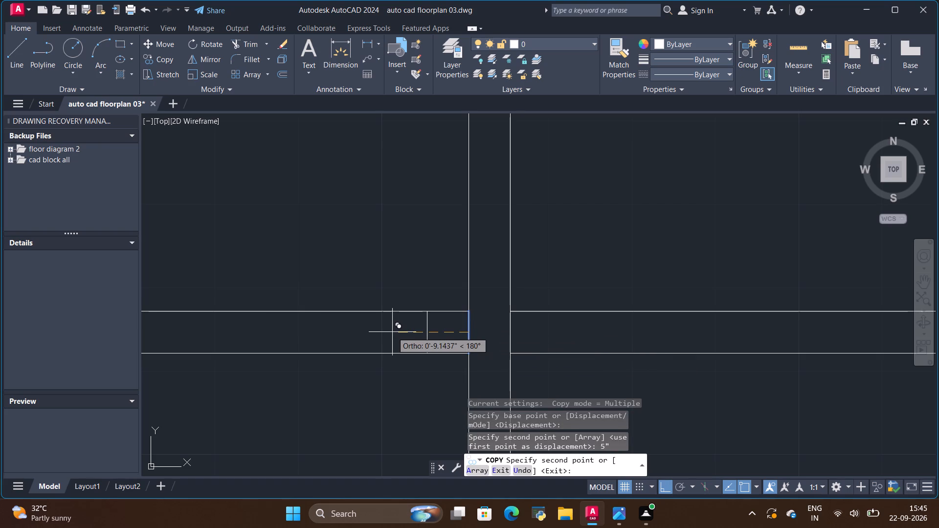
# Place a second copy of the short cross line 3'5" to the left of the original along the same wall.
pyautogui.scroll(-2, 374, 346)
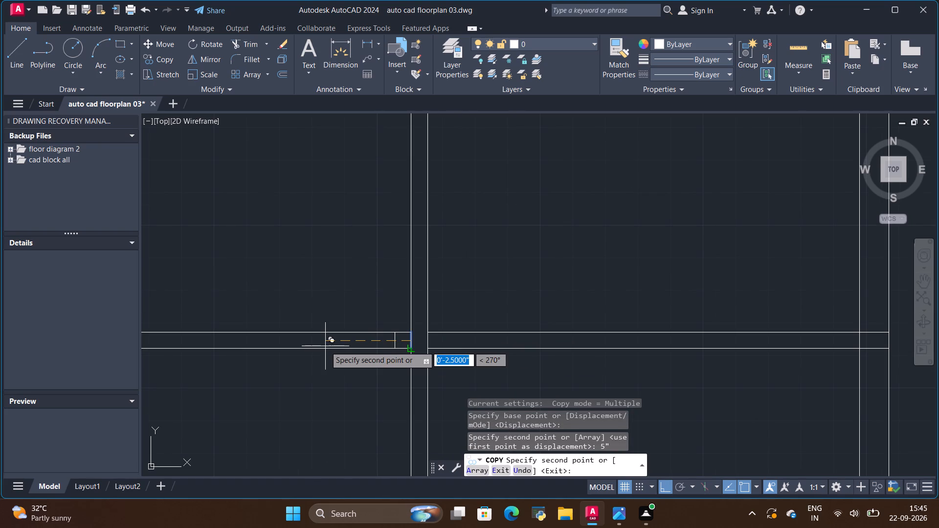
pyautogui.press('BackSpace')
pyautogui.press('BackSpace')
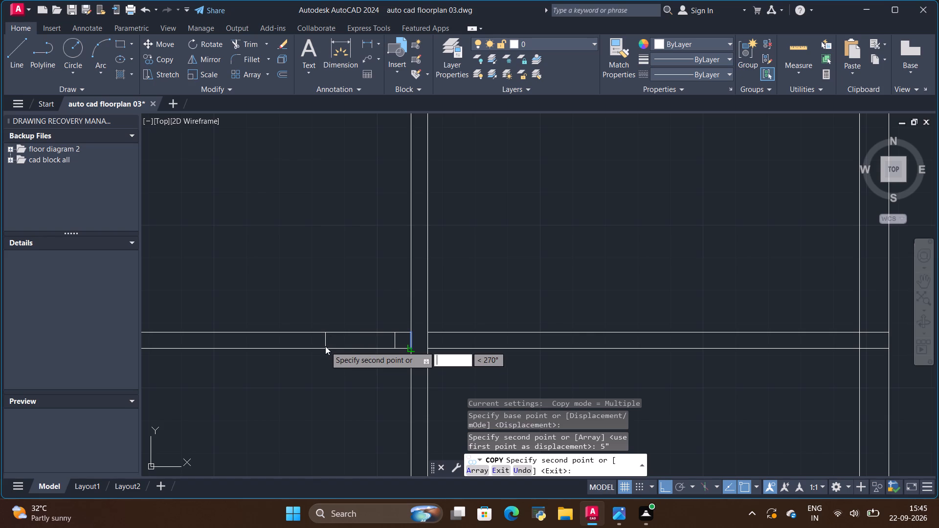
pyautogui.press('3')
pyautogui.press("'")
pyautogui.press('5')
pyautogui.hotkey('shift', '"')
pyautogui.press('Return')
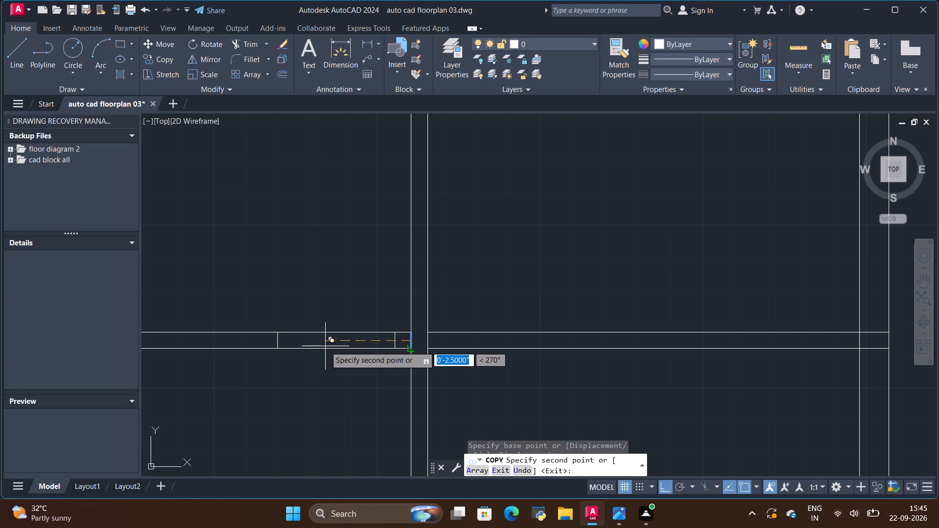
pyautogui.scroll(-1, 212, 368)
pyautogui.scroll(-2, 291, 357)
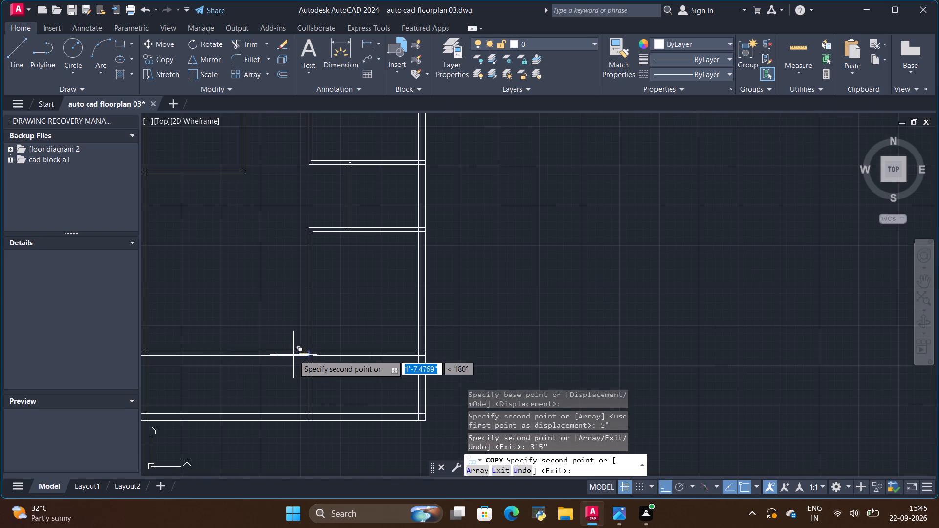
# Copy the leftmost short cross line 3' further left along the wall between the living room and sitout.
pyautogui.scroll(3, 229, 375)
pyautogui.scroll(-2, 379, 346)
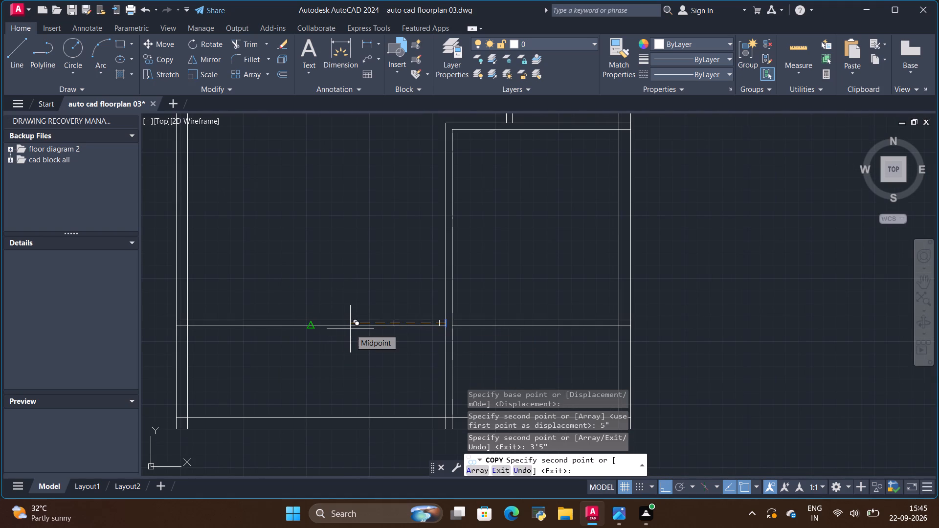
pyautogui.press('space')
pyautogui.scroll(1, 386, 326)
pyautogui.click(396, 322)
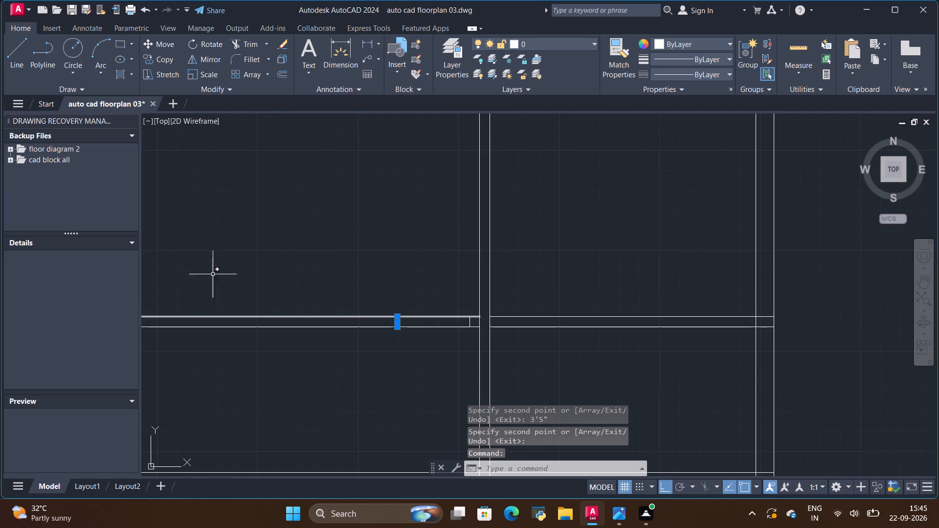
pyautogui.click(167, 62)
pyautogui.scroll(3, 405, 345)
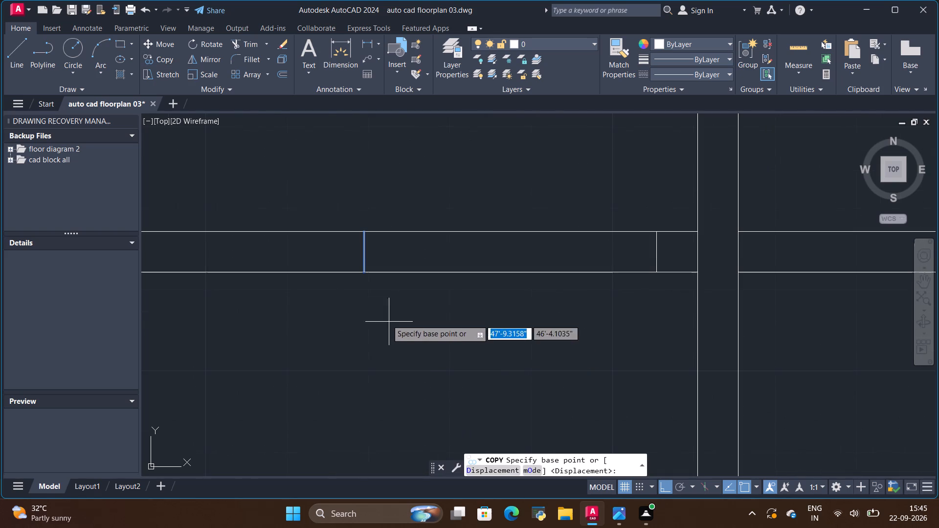
pyautogui.click(363, 255)
pyautogui.press('BackSpace')
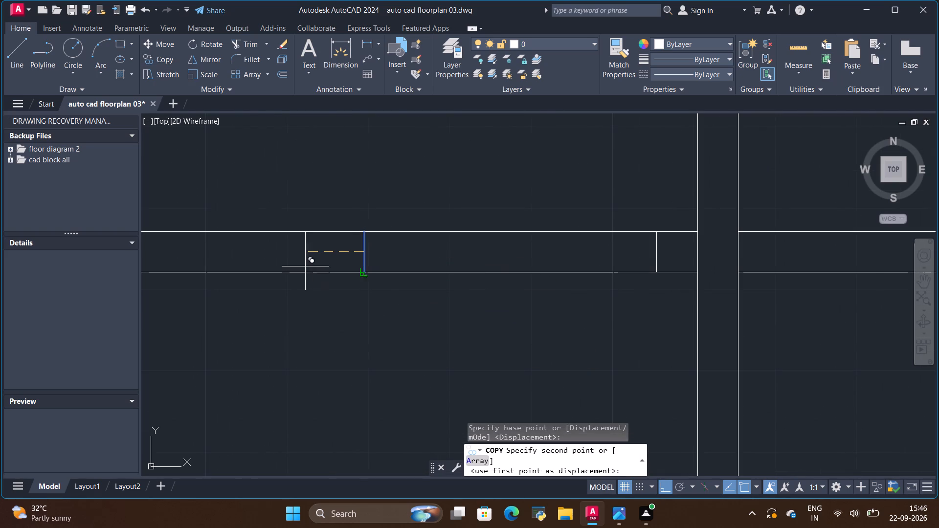
pyautogui.press('BackSpace')
pyautogui.write('10')
pyautogui.press('BackSpace')
pyautogui.press('BackSpace')
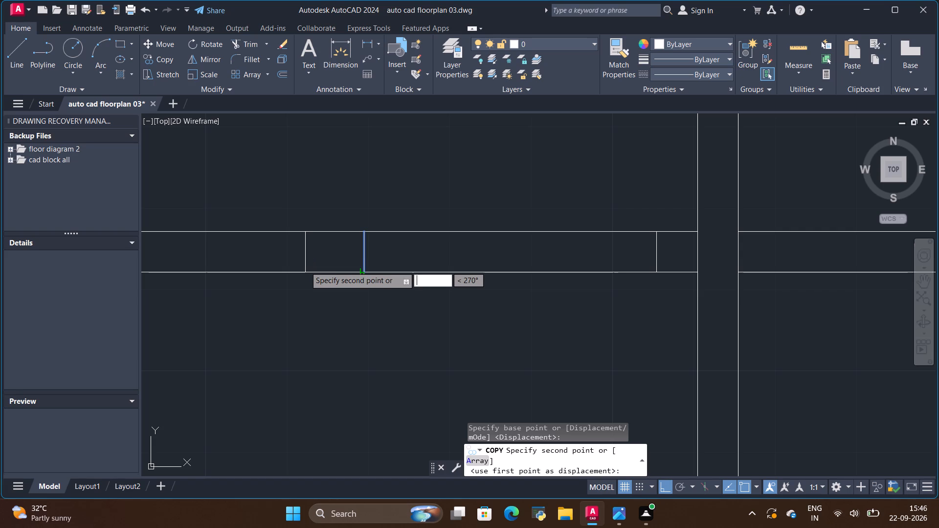
pyautogui.write('10')
pyautogui.press("'")
pyautogui.press('BackSpace')
pyautogui.press('BackSpace')
pyautogui.press('BackSpace')
pyautogui.press('BackSpace')
pyautogui.write("10'")
pyautogui.press('BackSpace')
pyautogui.press('BackSpace')
pyautogui.press('BackSpace')
pyautogui.press('BackSpace')
pyautogui.press('BackSpace')
pyautogui.write('10')
pyautogui.press('BackSpace')
pyautogui.press('BackSpace')
pyautogui.press('BackSpace')
pyautogui.scroll(-2, 322, 306)
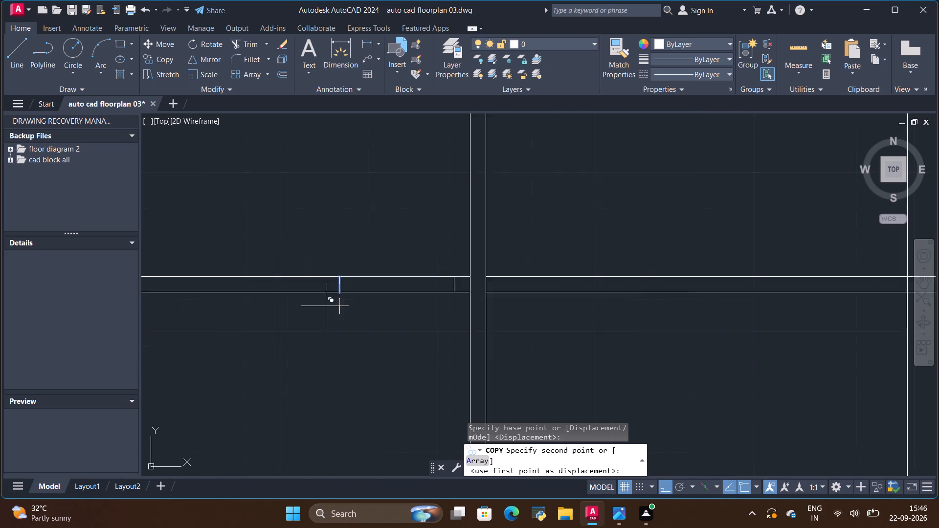
pyautogui.scroll(-3, 333, 307)
pyautogui.scroll(2, 322, 317)
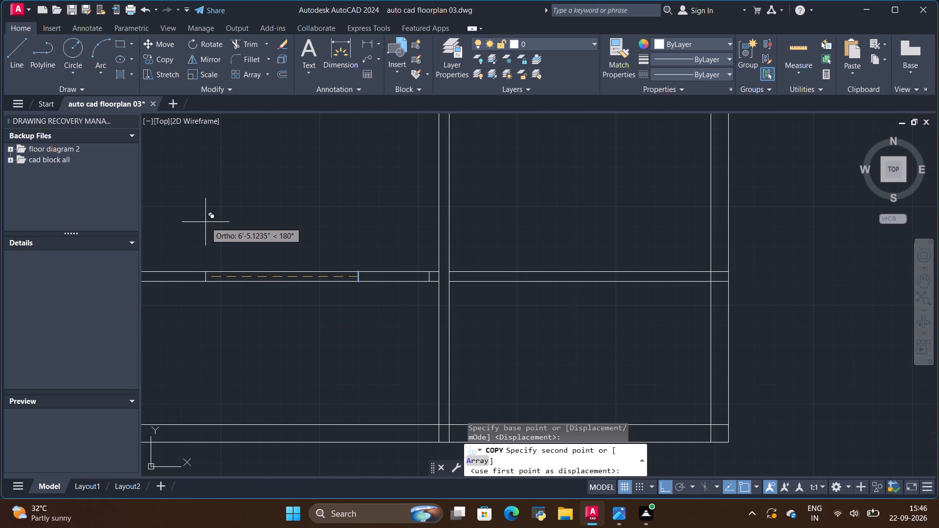
pyautogui.press('BackSpace')
pyautogui.press('3')
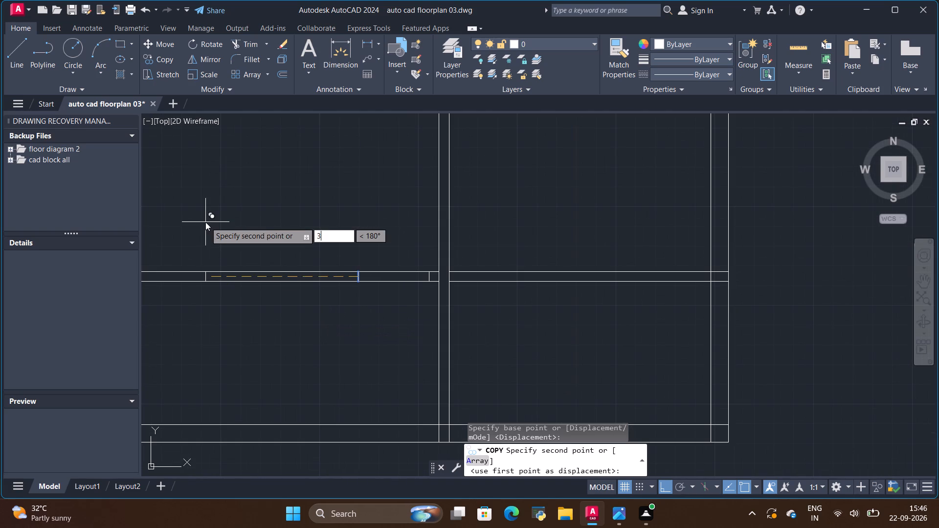
pyautogui.press("'")
pyautogui.press('Return')
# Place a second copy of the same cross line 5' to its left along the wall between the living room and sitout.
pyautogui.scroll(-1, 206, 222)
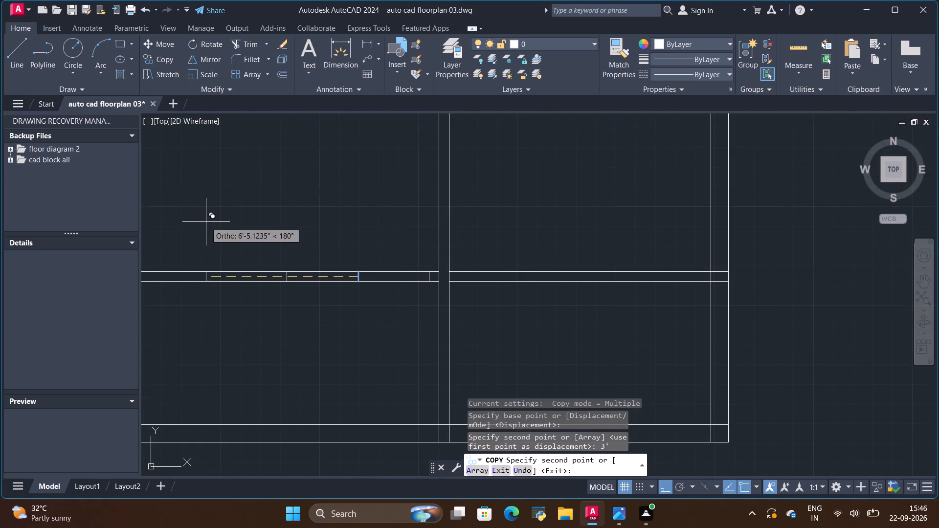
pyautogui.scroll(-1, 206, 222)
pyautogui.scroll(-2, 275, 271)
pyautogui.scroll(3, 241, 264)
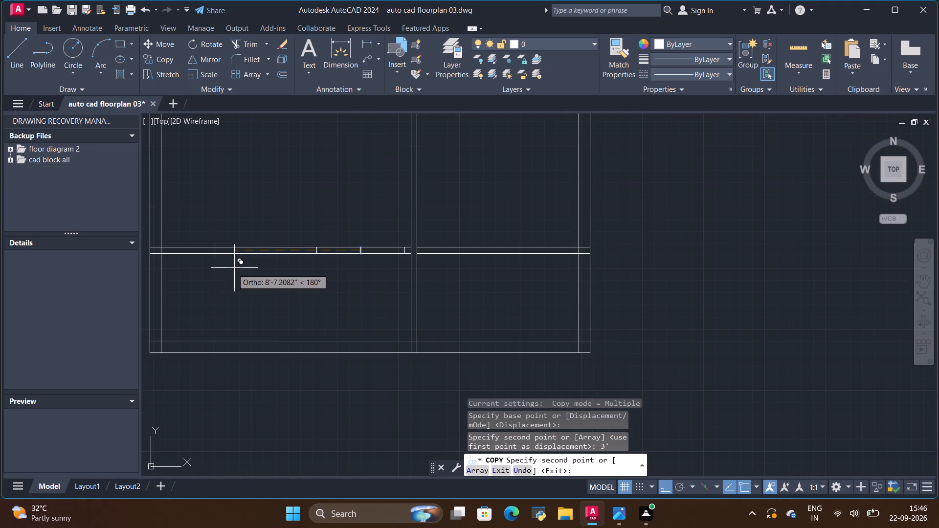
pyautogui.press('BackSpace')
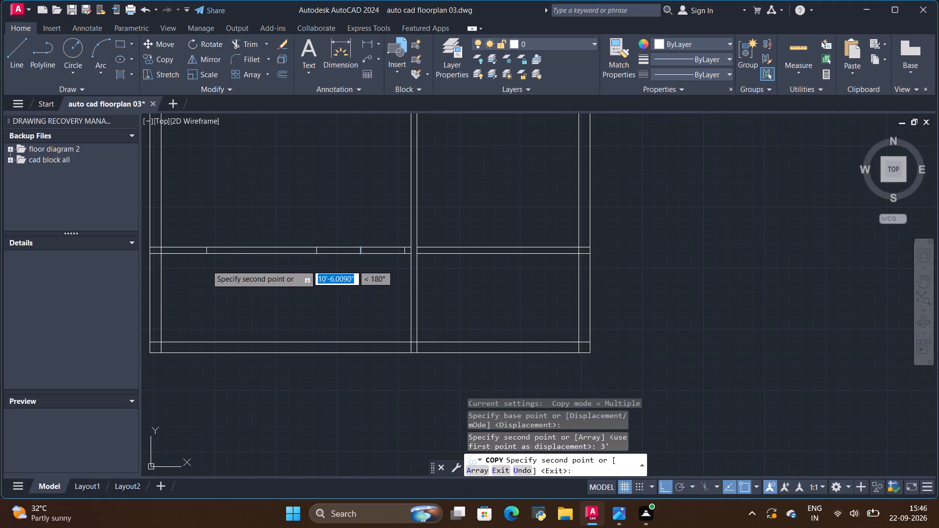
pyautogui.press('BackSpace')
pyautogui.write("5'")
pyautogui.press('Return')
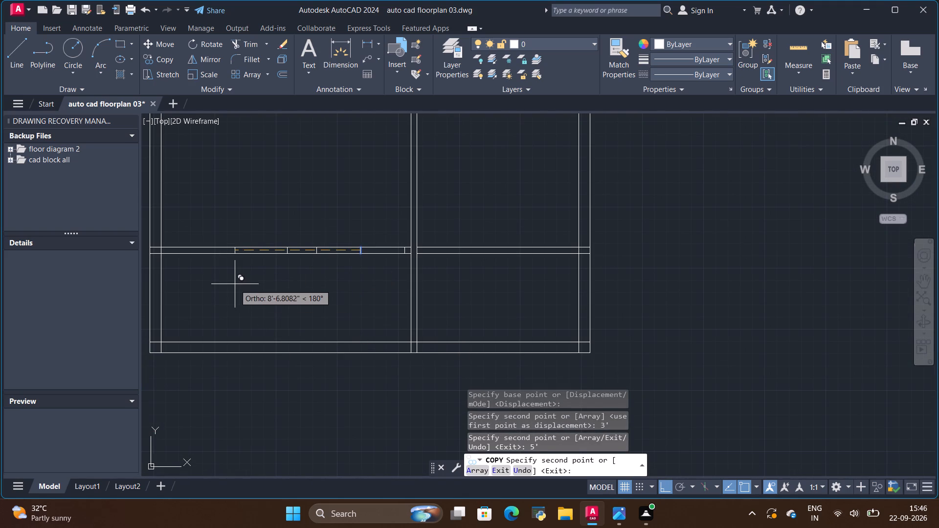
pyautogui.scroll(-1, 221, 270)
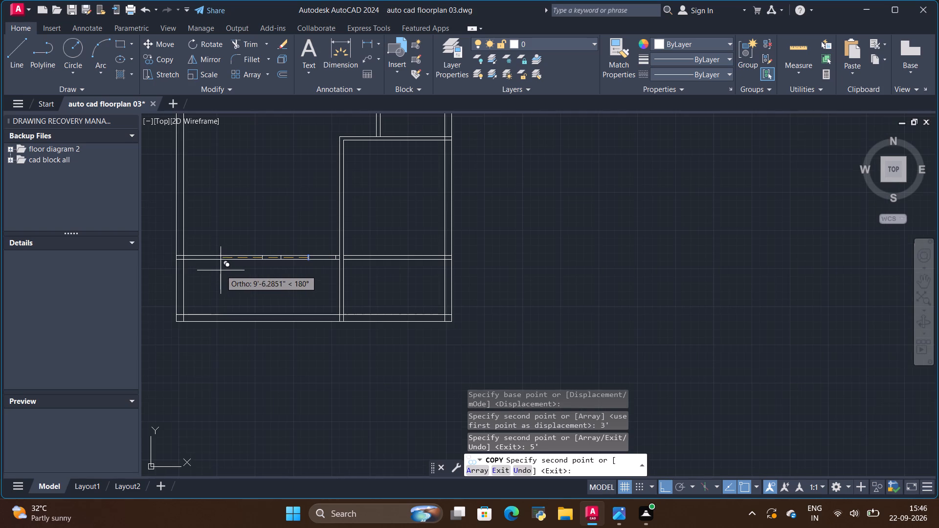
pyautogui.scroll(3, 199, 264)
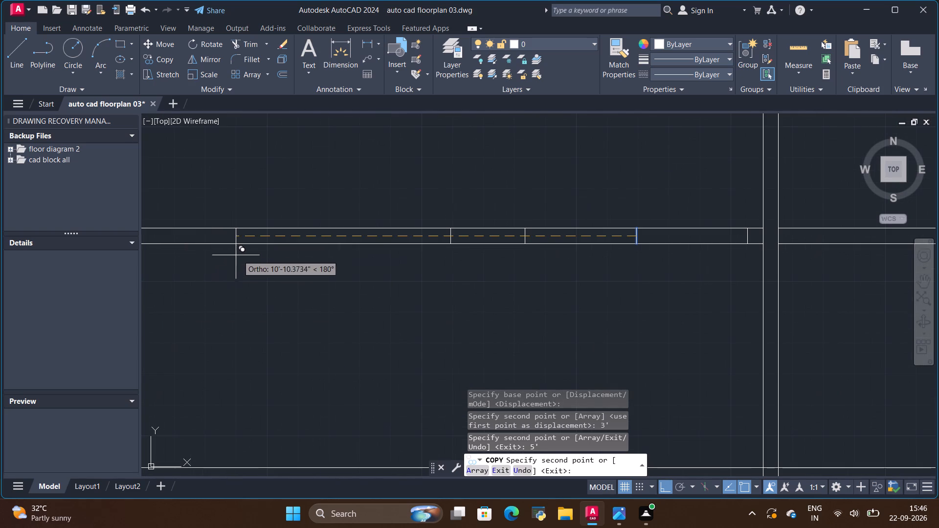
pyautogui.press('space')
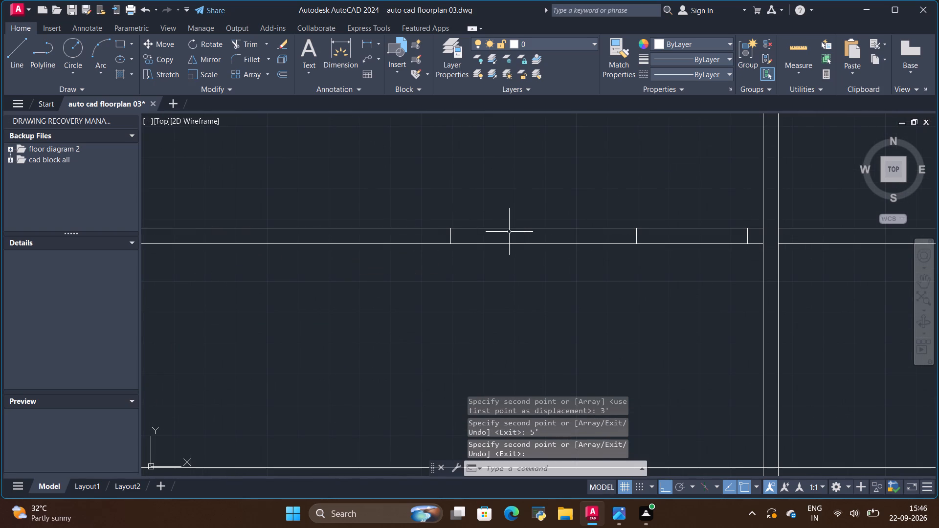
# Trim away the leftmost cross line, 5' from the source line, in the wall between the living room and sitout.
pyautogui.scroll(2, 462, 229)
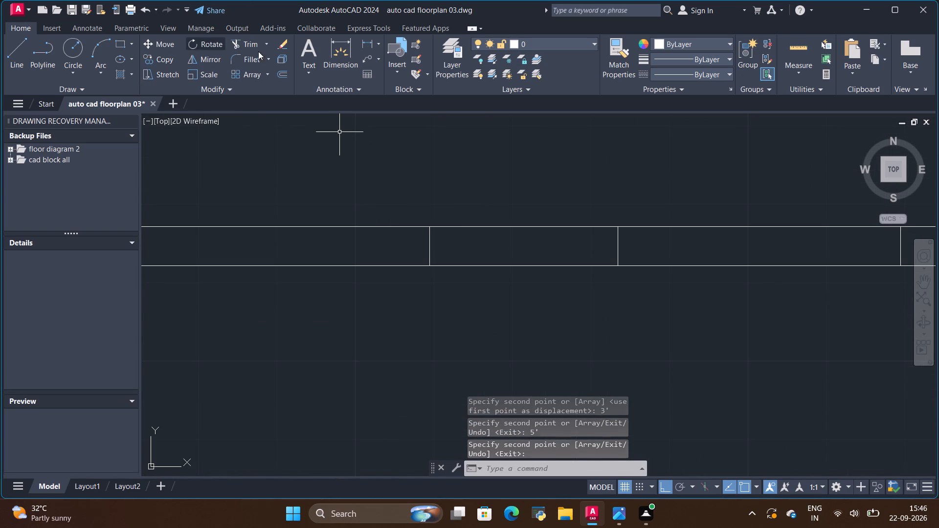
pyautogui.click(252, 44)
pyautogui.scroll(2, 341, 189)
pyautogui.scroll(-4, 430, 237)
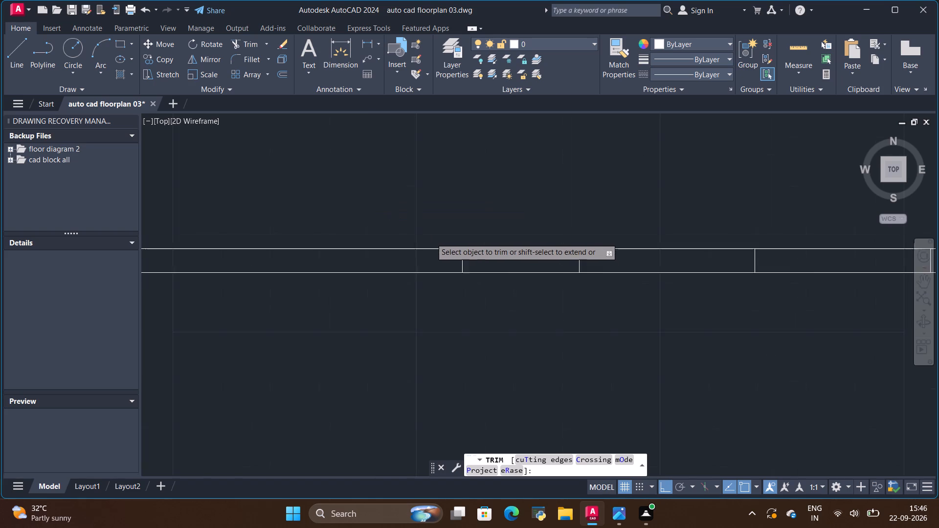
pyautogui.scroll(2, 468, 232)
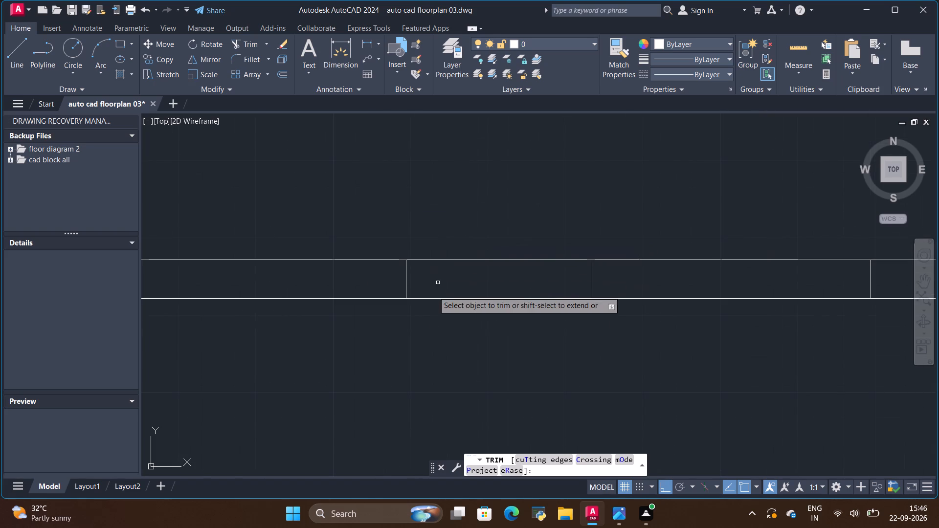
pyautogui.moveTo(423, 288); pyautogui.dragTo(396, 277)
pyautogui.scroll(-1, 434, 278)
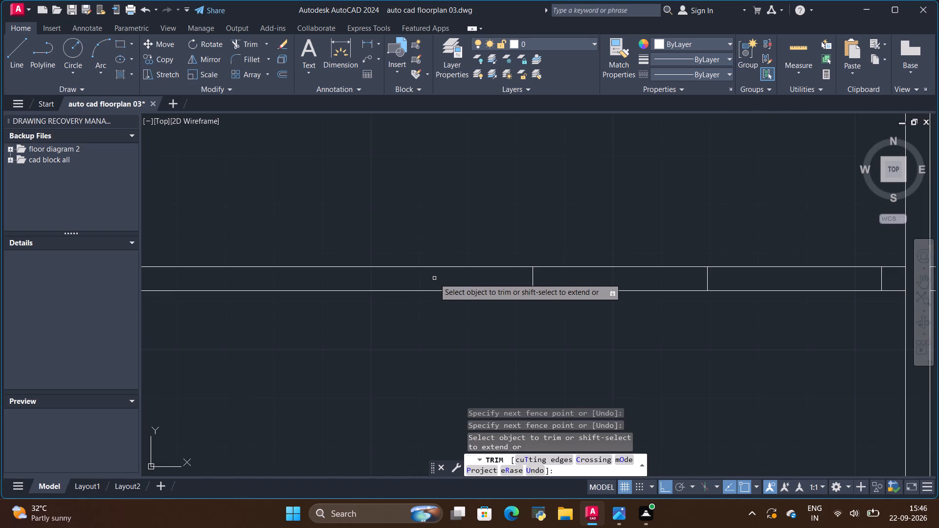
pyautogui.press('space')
# Copy the leftmost remaining cross line 5' to the left along the wall between the living room and sitout.
pyautogui.scroll(-3, 464, 280)
pyautogui.scroll(2, 457, 281)
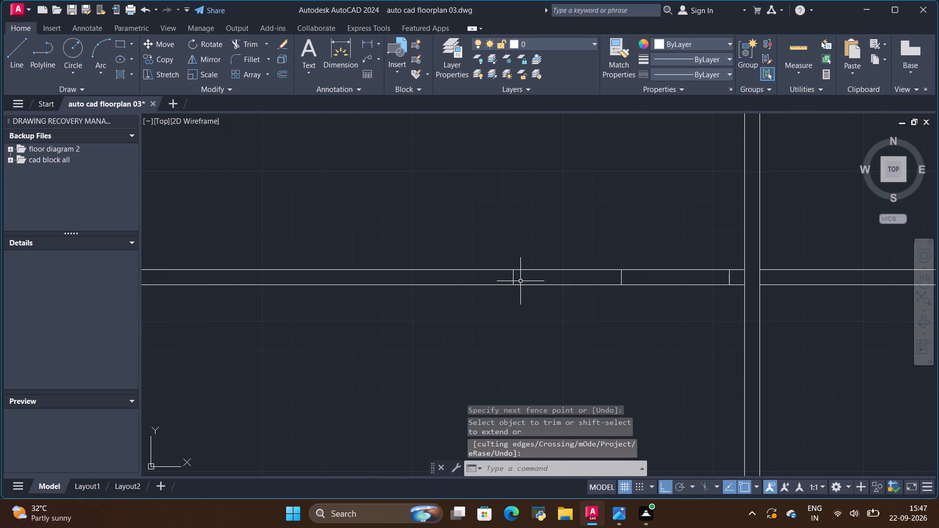
pyautogui.click(513, 277)
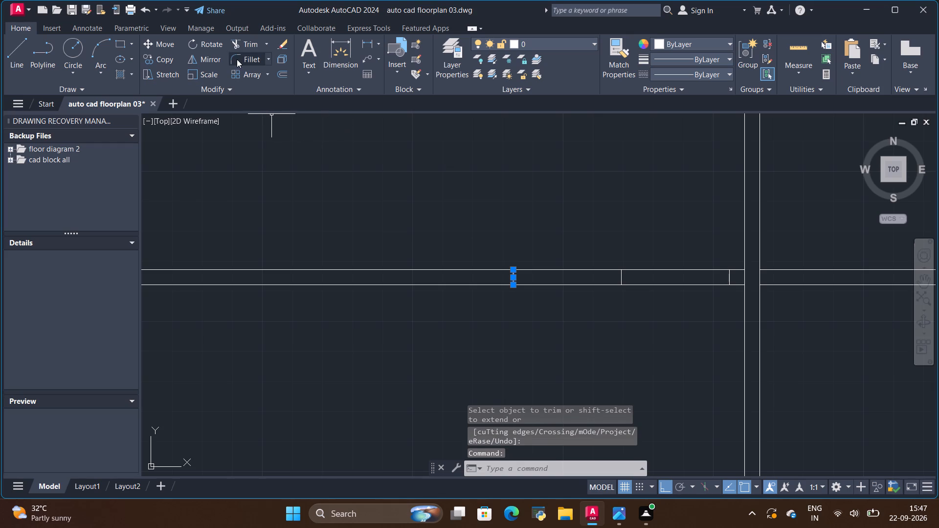
pyautogui.click(173, 56)
pyautogui.scroll(2, 468, 286)
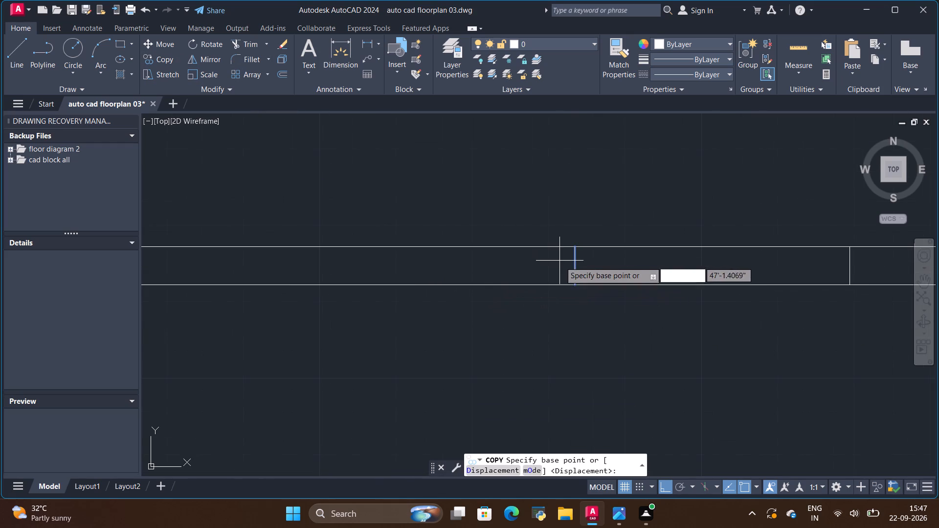
pyautogui.click(576, 264)
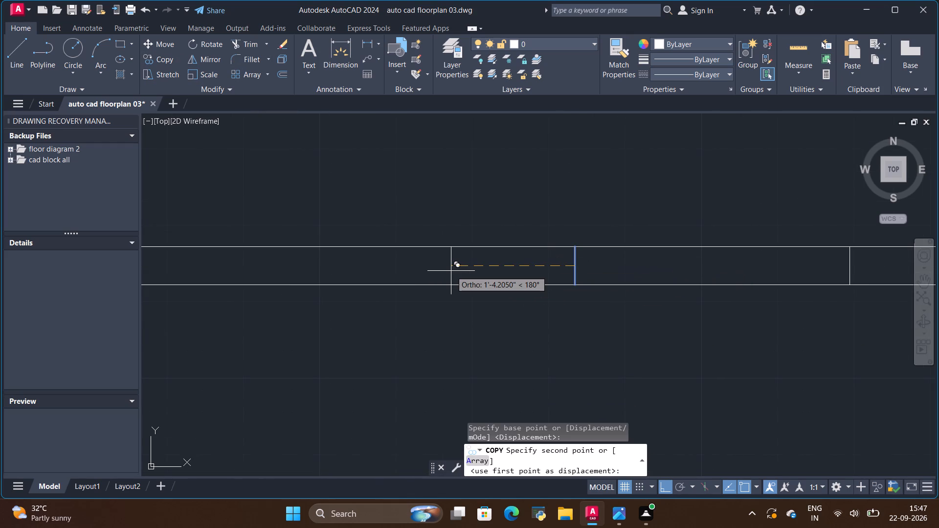
pyautogui.press('BackSpace')
pyautogui.press('BackSpace')
pyautogui.write("5'")
pyautogui.press('Return')
pyautogui.scroll(-4, 454, 270)
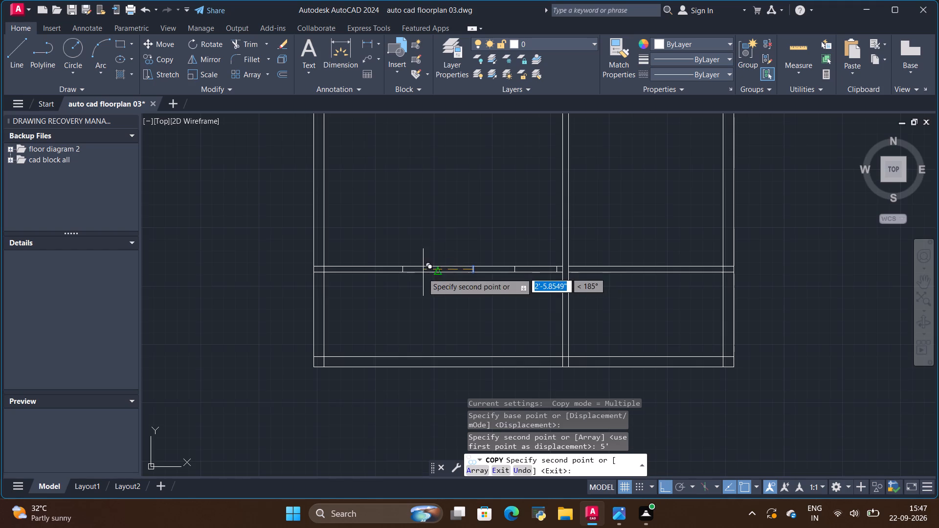
pyautogui.scroll(2, 422, 273)
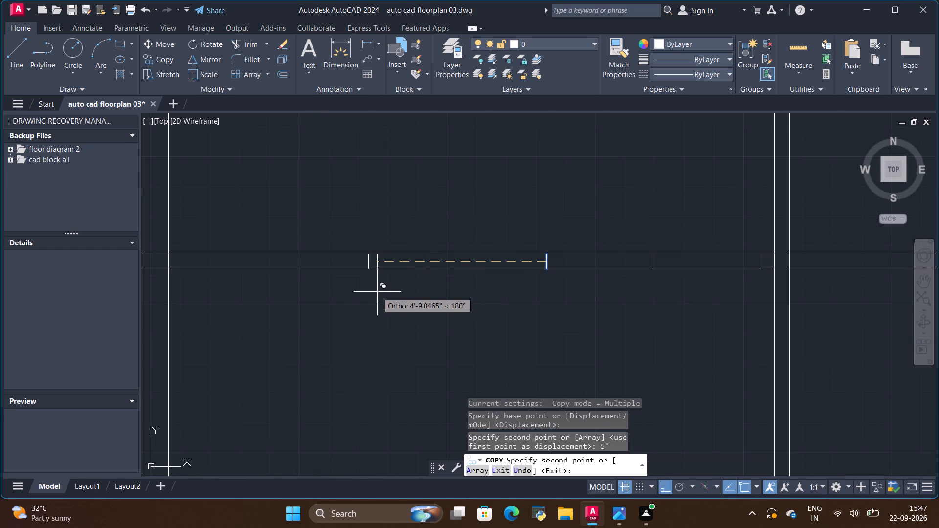
pyautogui.press('l')
pyautogui.scroll(2, 381, 299)
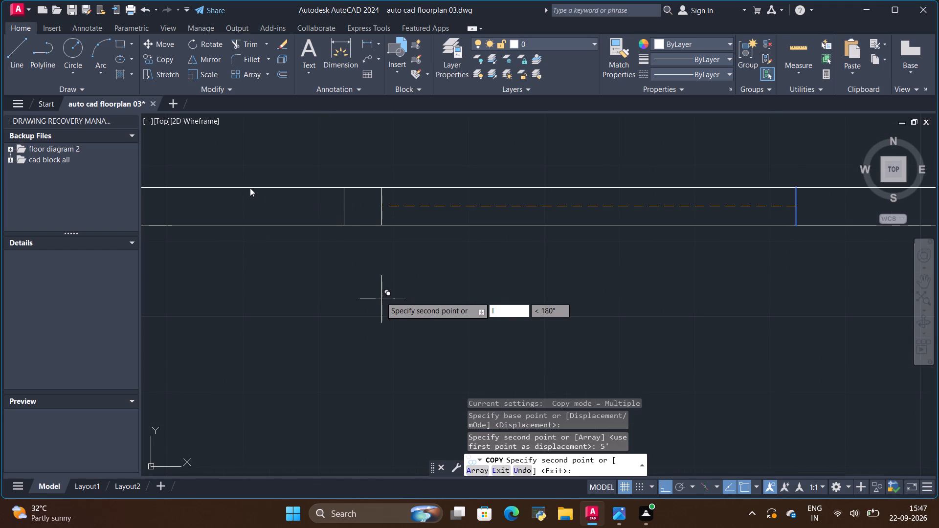
pyautogui.press('space')
# Draw a 5' line between the midpoints of the two leftmost cross lines in the living room–sitout wall.
pyautogui.press('space')
pyautogui.scroll(-2, 366, 309)
pyautogui.press('space')
pyautogui.scroll(-1, 359, 282)
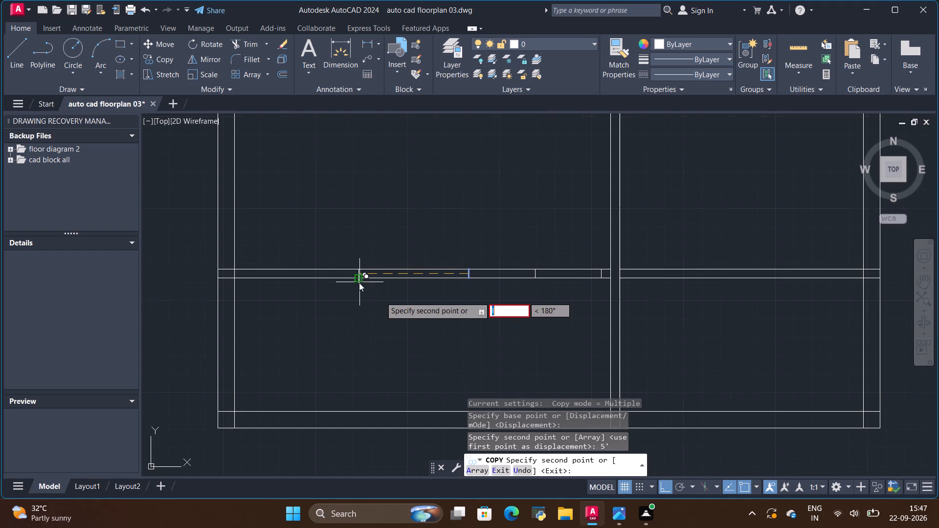
pyautogui.click(17, 55)
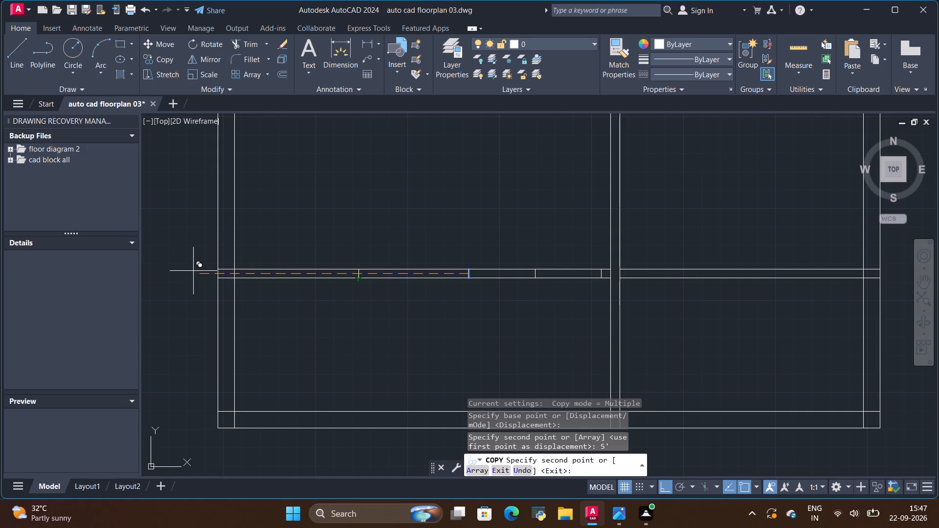
pyautogui.press('space')
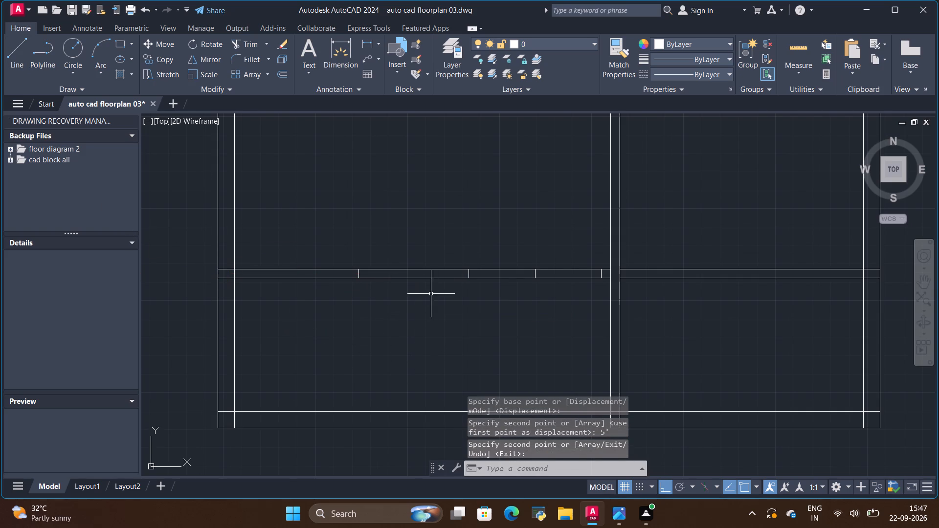
pyautogui.scroll(1, 505, 275)
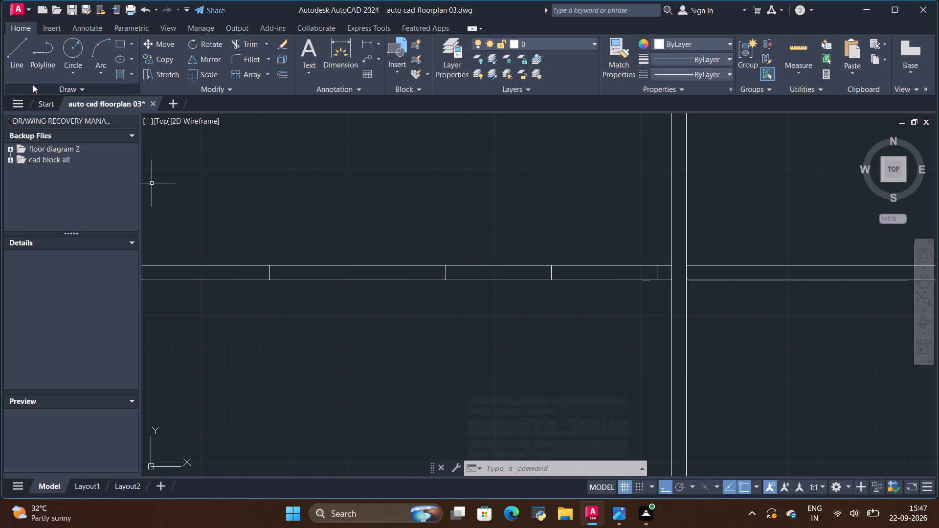
pyautogui.click(20, 61)
pyautogui.scroll(2, 292, 289)
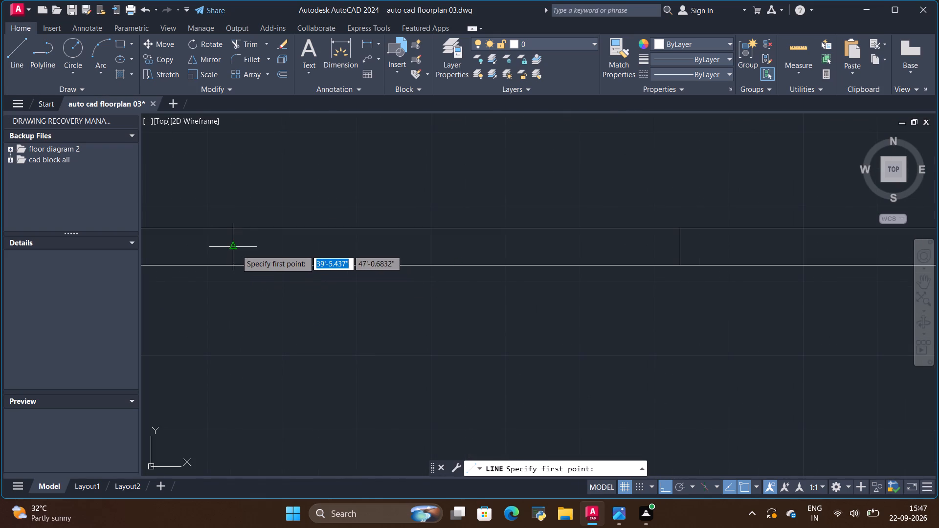
pyautogui.click(236, 250)
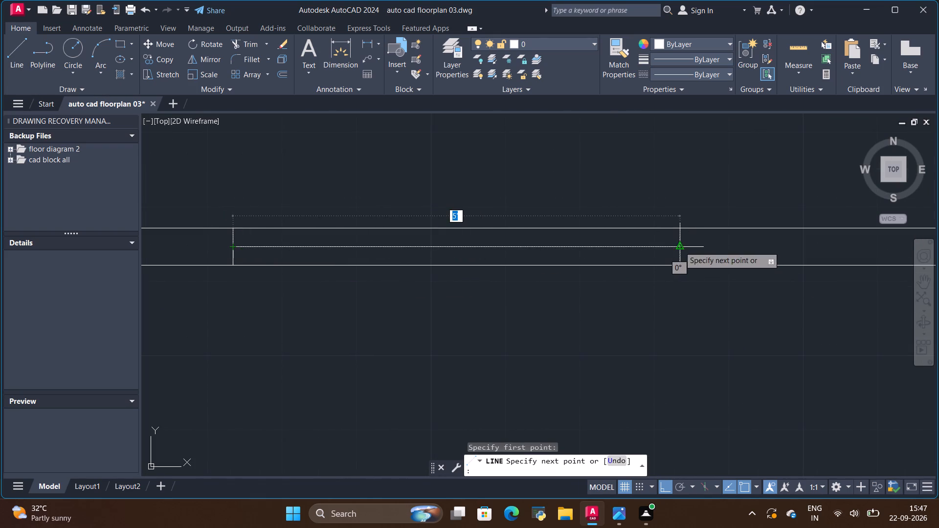
pyautogui.click(679, 246)
pyautogui.press('space')
# Group the 5' centre line and its two end cross lines into one window symbol.
pyautogui.scroll(-1, 605, 330)
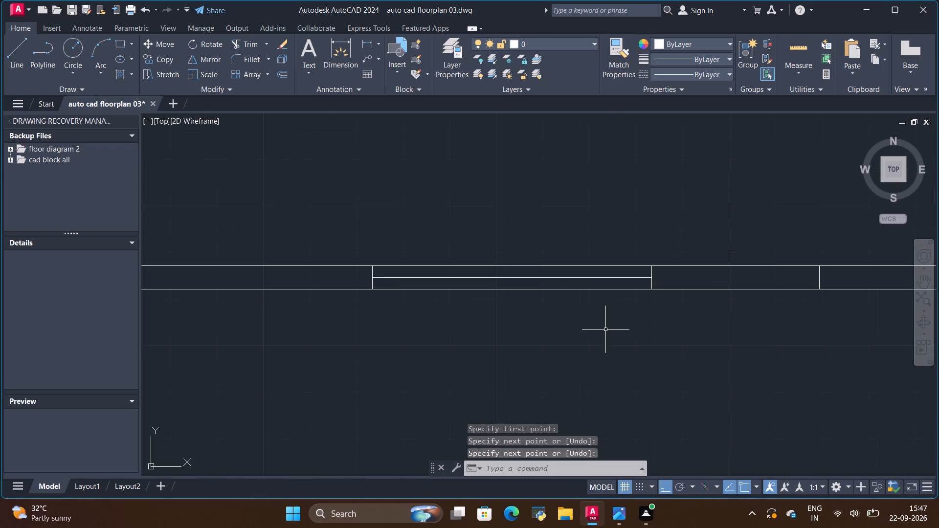
pyautogui.click(361, 254)
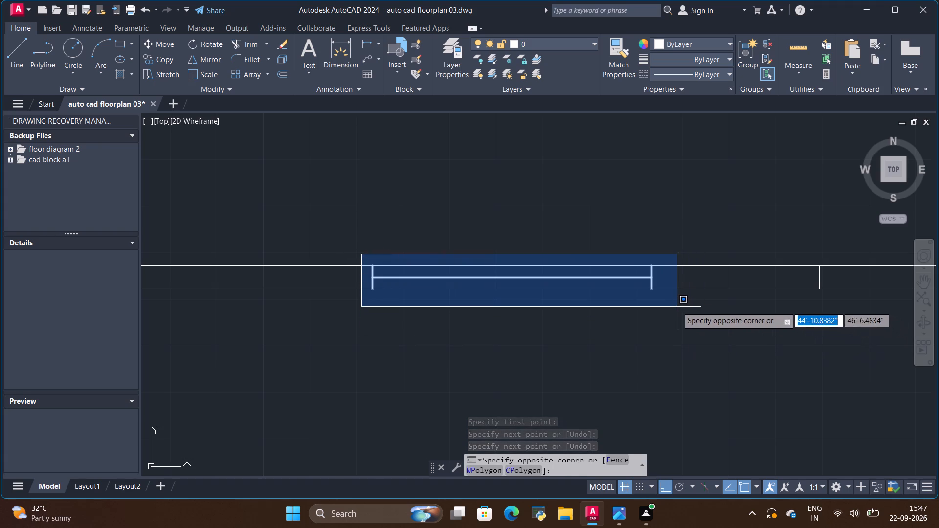
pyautogui.click(674, 307)
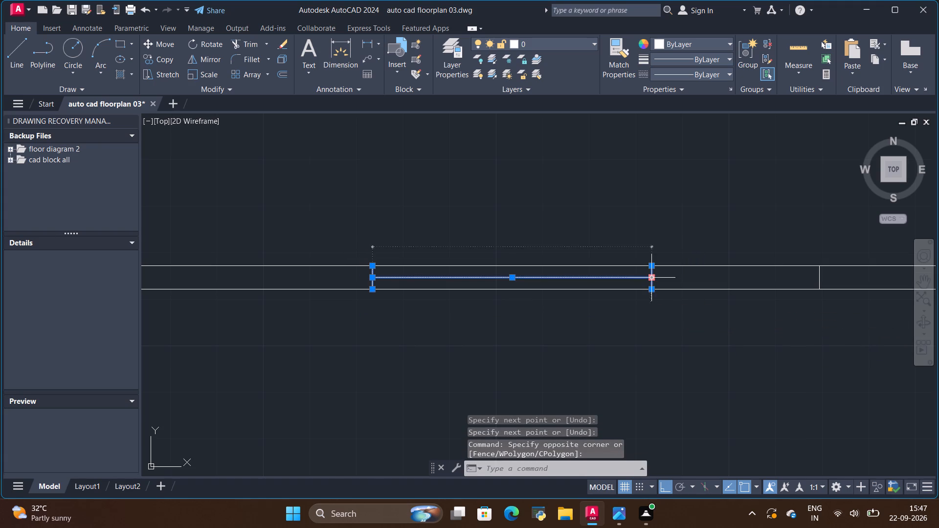
pyautogui.rightClick(653, 280)
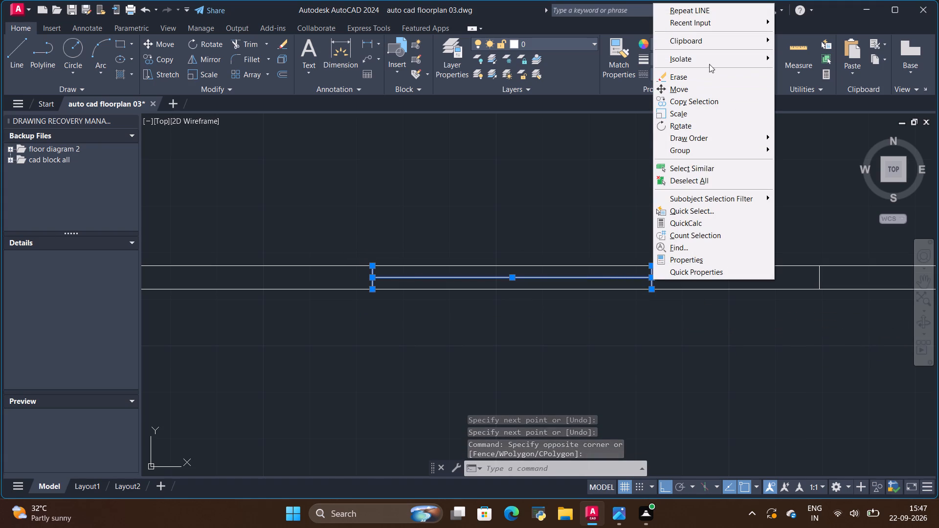
pyautogui.click(685, 147)
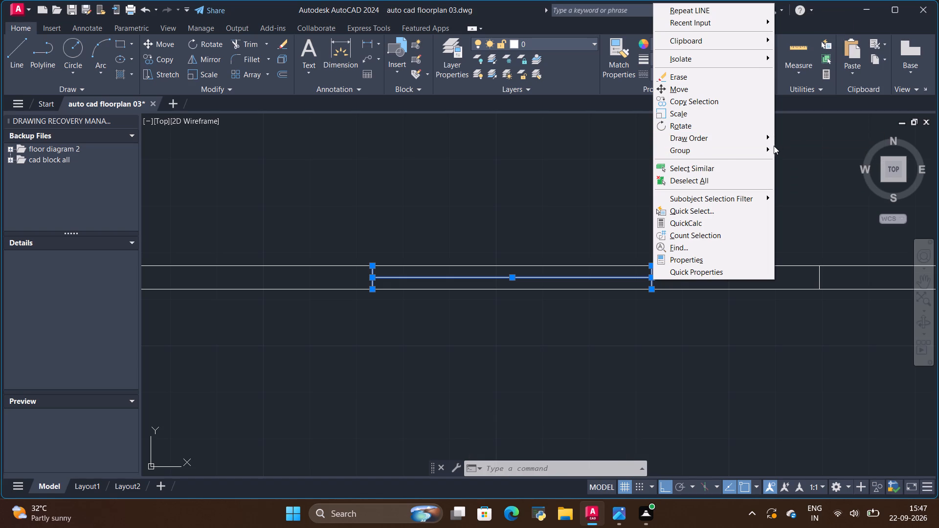
pyautogui.click(786, 148)
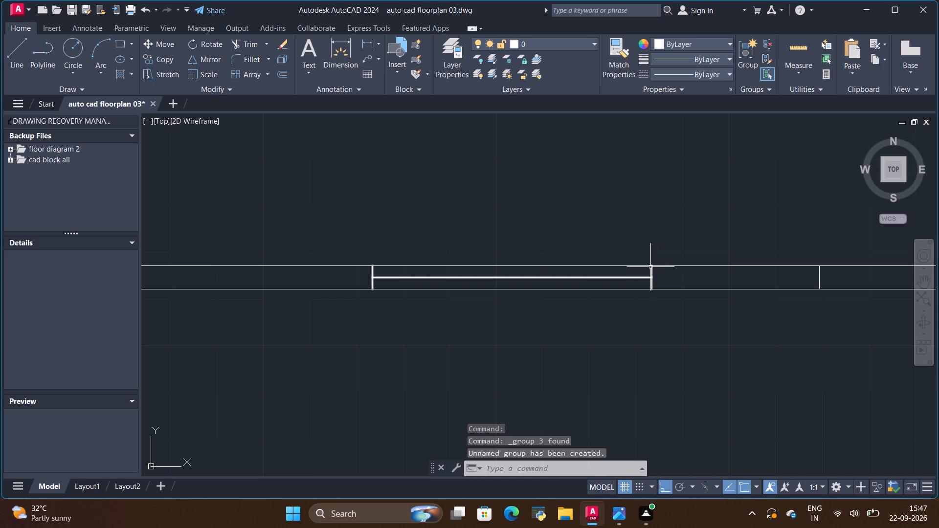
# Check the 30 x 40 reference image for window positions against the whole plan.
pyautogui.click(625, 278)
pyautogui.scroll(-3, 625, 276)
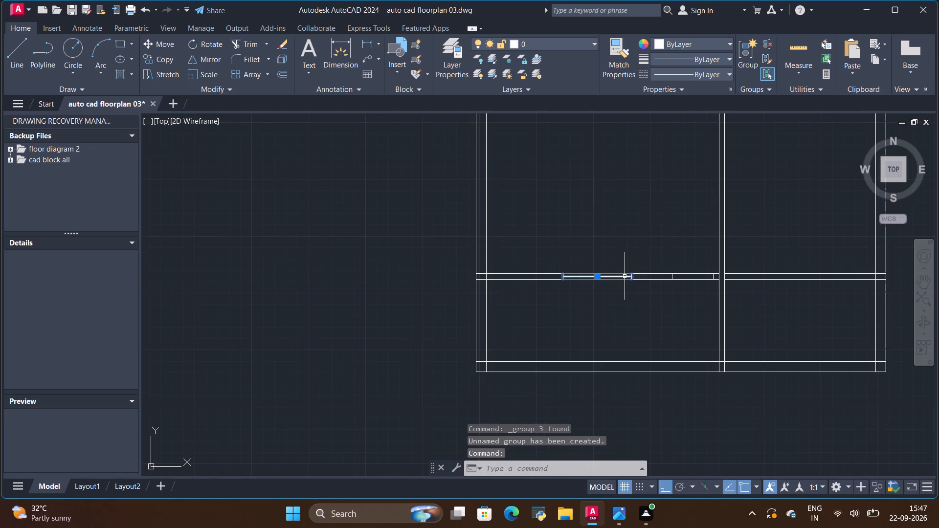
pyautogui.scroll(-4, 625, 276)
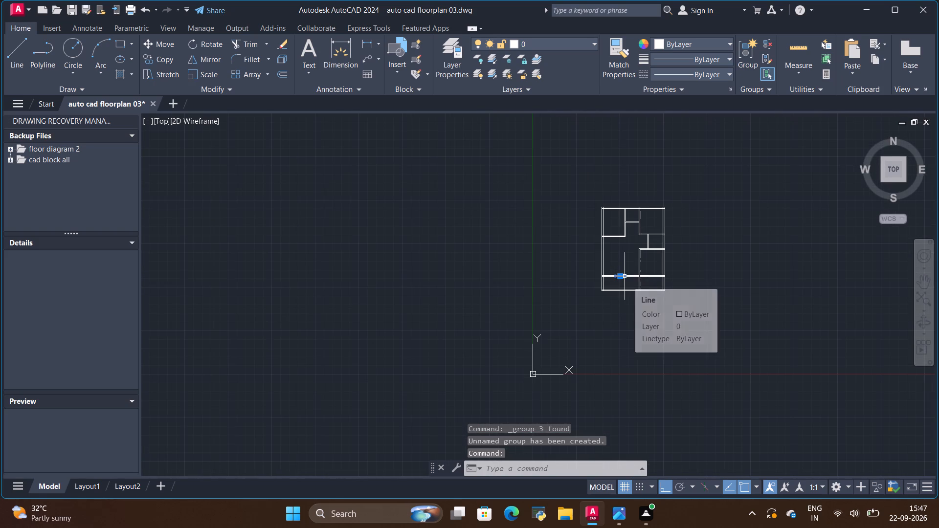
pyautogui.hotkey('alt', 'Tab')
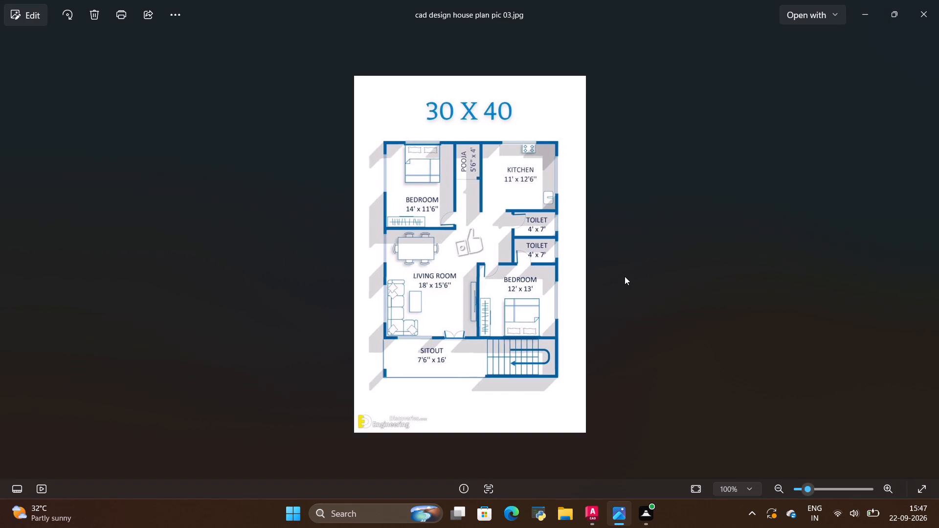
pyautogui.hotkey('alt', 'Tab')
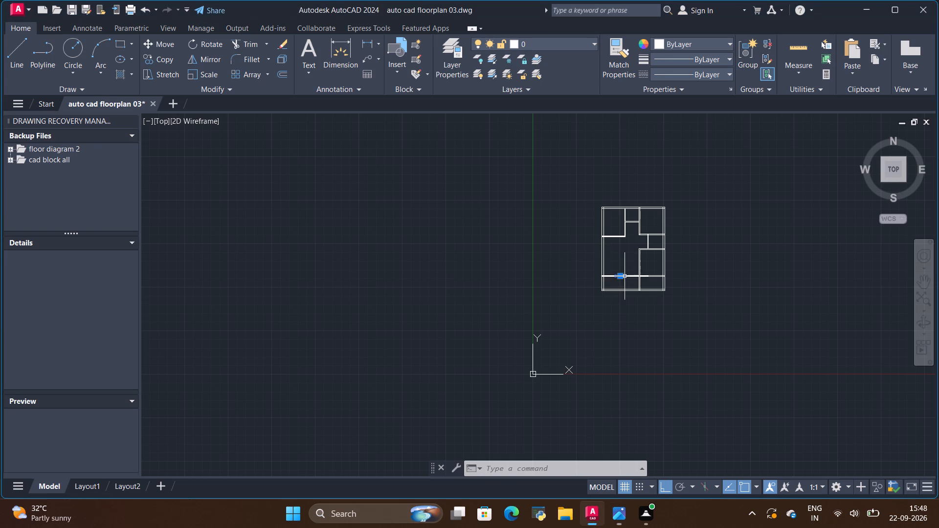
pyautogui.scroll(3, 634, 261)
pyautogui.scroll(4, 601, 339)
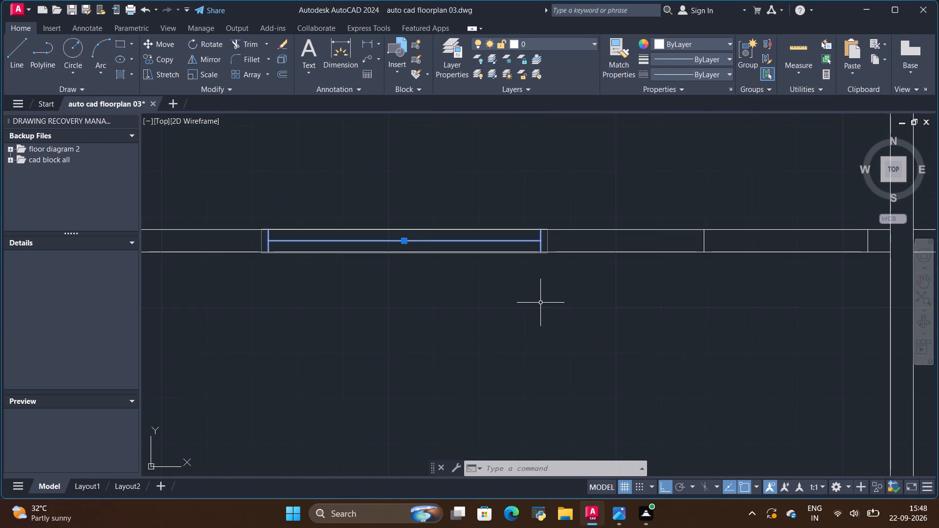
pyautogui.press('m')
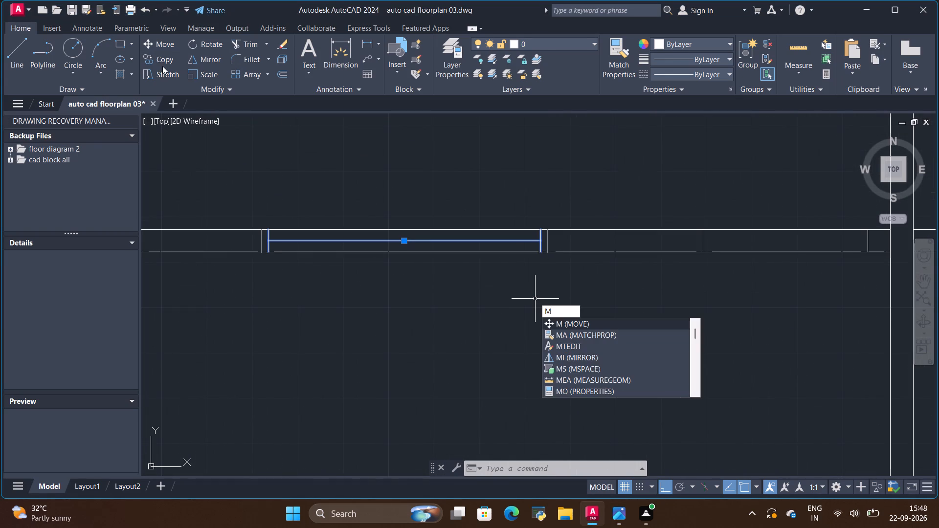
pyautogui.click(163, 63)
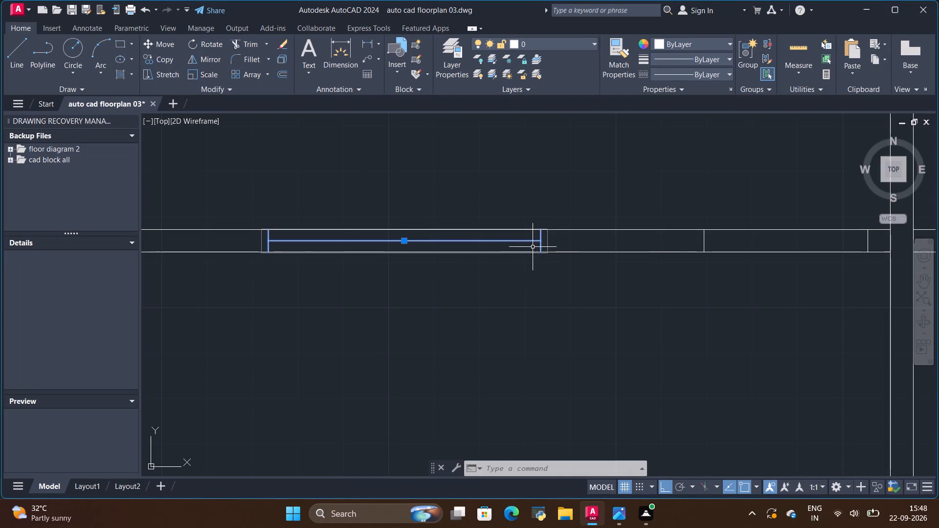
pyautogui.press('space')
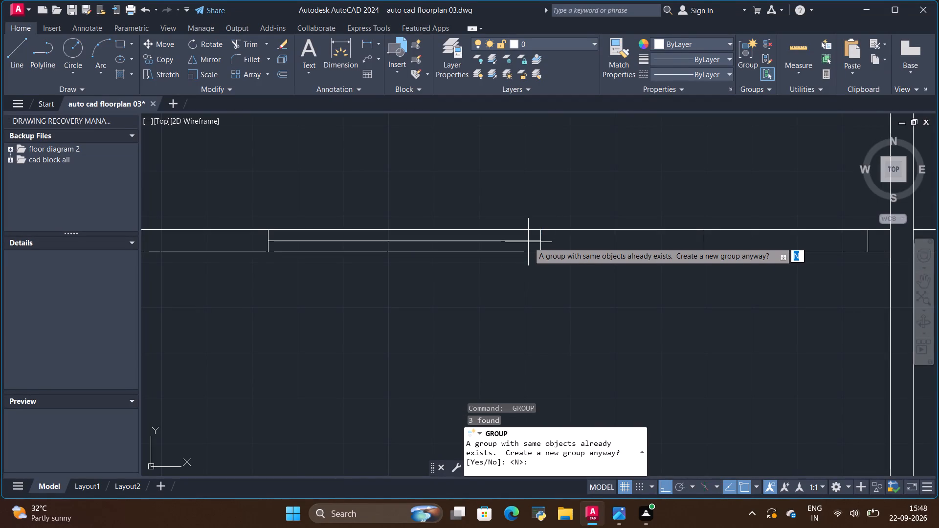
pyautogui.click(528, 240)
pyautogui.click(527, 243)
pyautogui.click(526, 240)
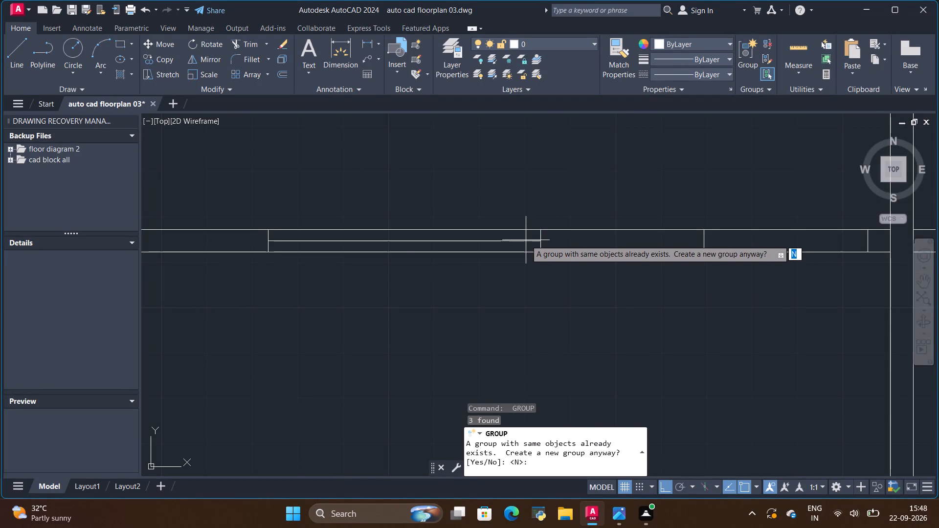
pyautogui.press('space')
# Copy the grouped window symbol from the living room–sitout wall into the outer wall above the 14' x 11'6" bedroom, with Ortho off.
pyautogui.click(388, 239)
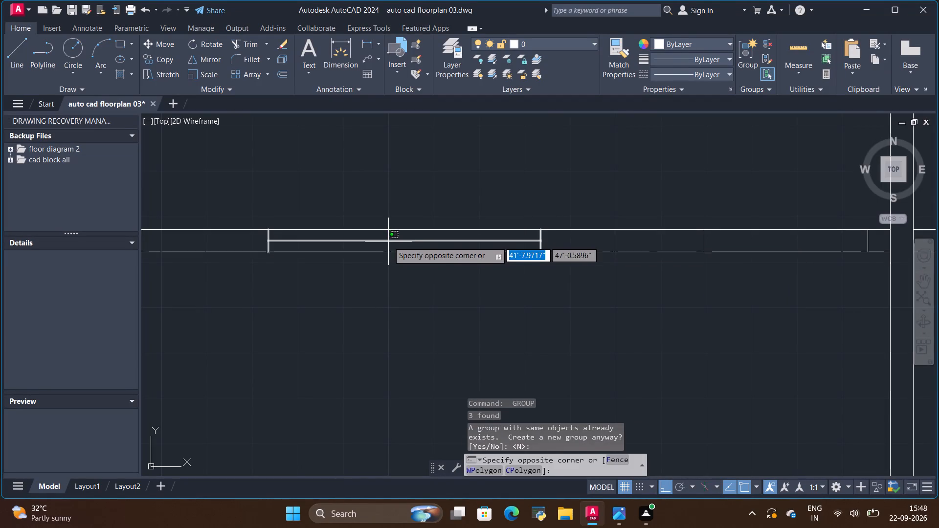
pyautogui.click(388, 242)
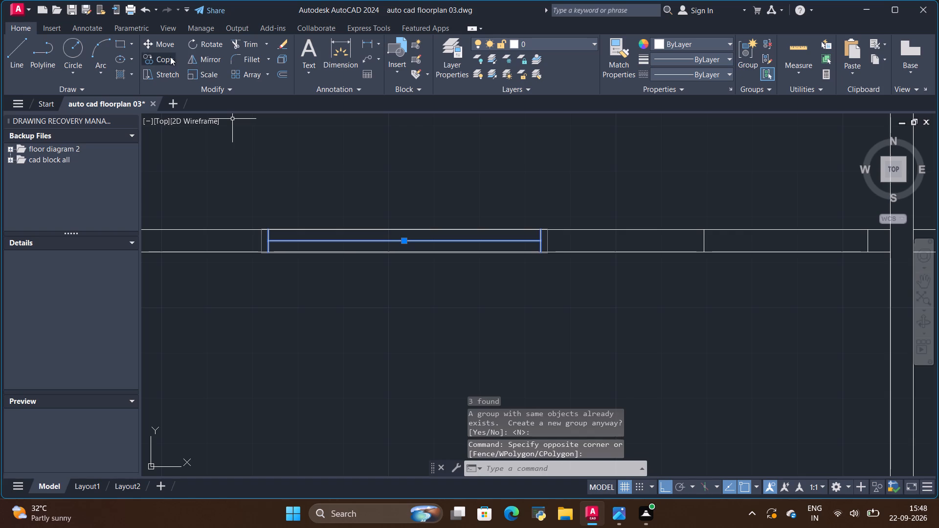
pyautogui.click(170, 57)
pyautogui.click(537, 252)
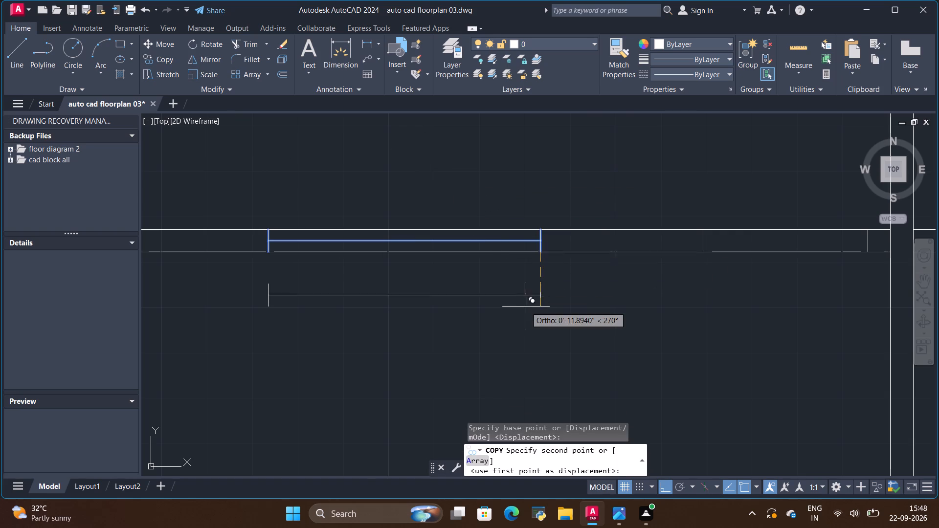
pyautogui.scroll(-7, 526, 306)
pyautogui.scroll(5, 517, 236)
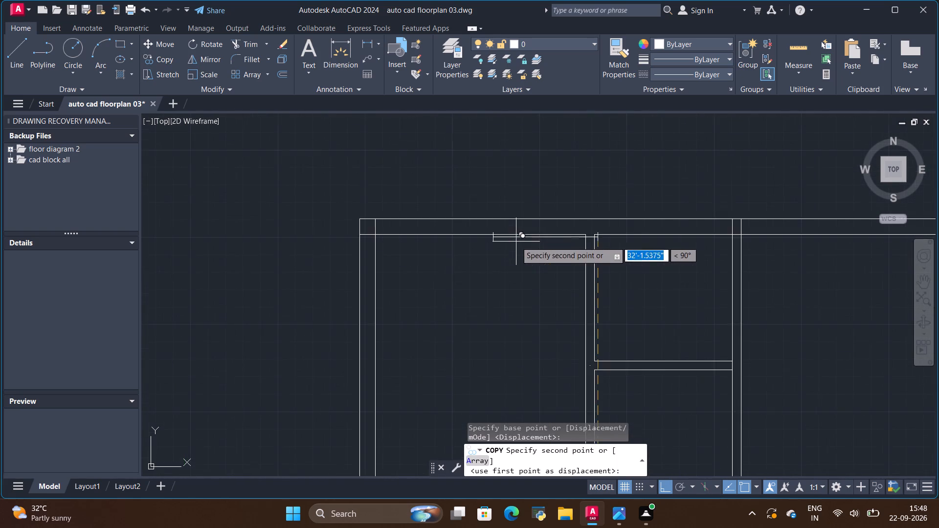
pyautogui.scroll(1, 514, 242)
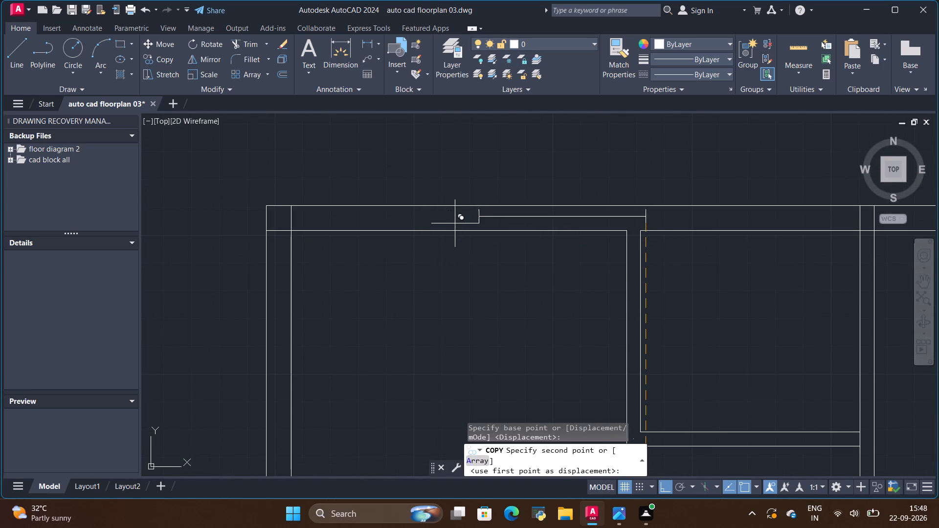
pyautogui.click(668, 485)
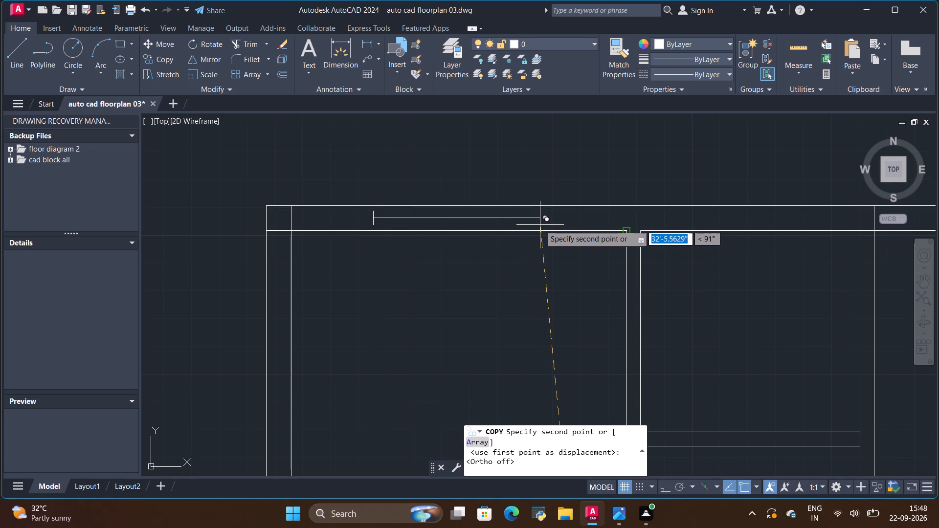
pyautogui.scroll(2, 539, 228)
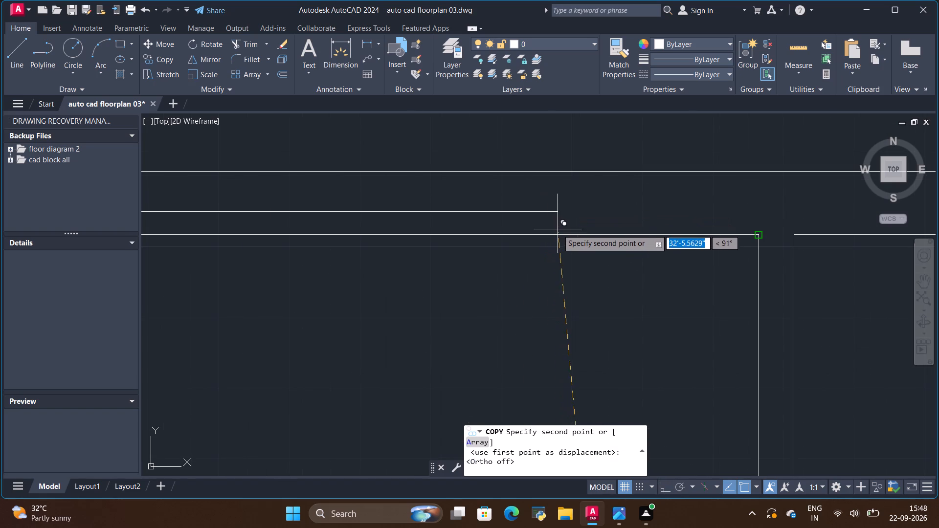
pyautogui.scroll(-5, 598, 218)
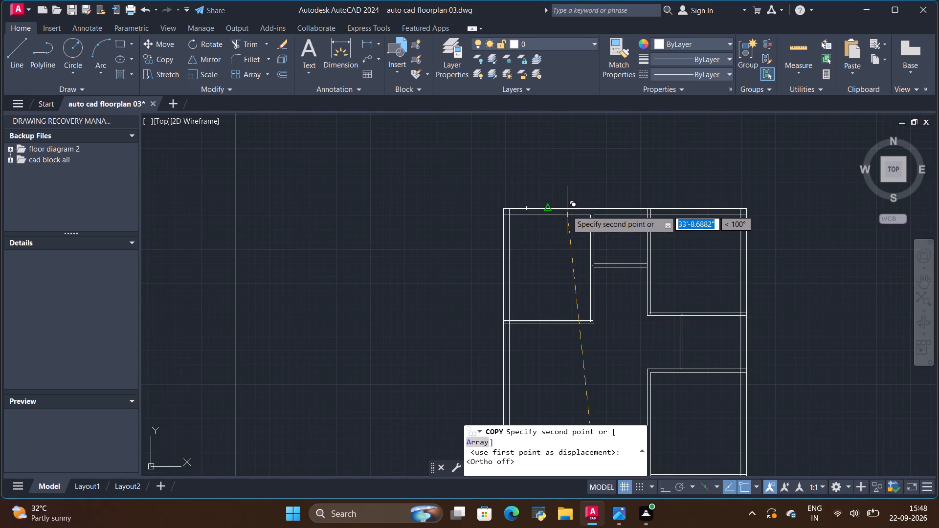
pyautogui.scroll(-2, 567, 210)
pyautogui.scroll(7, 567, 210)
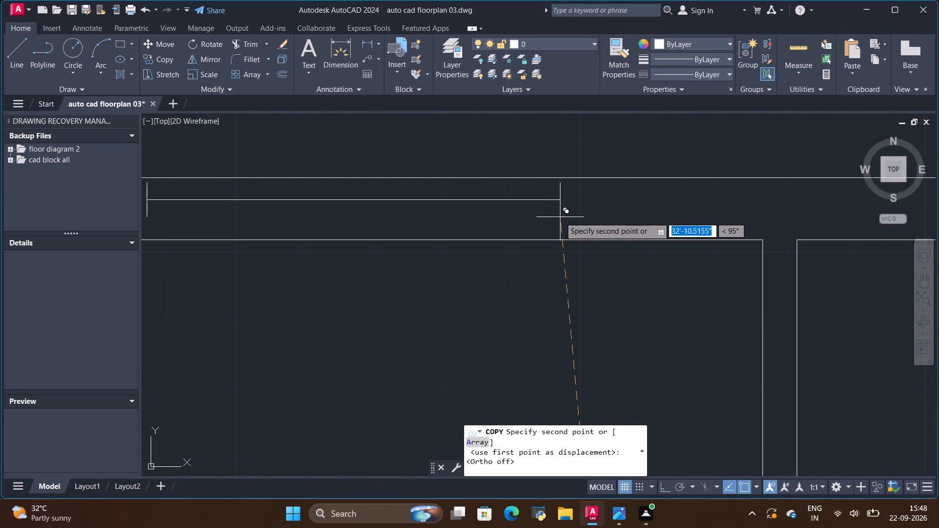
pyautogui.scroll(-1, 573, 229)
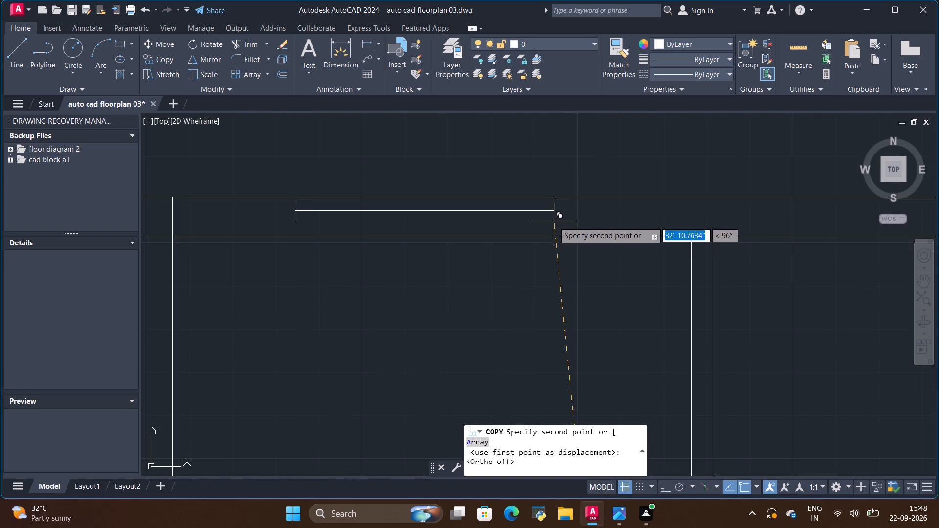
pyautogui.click(551, 226)
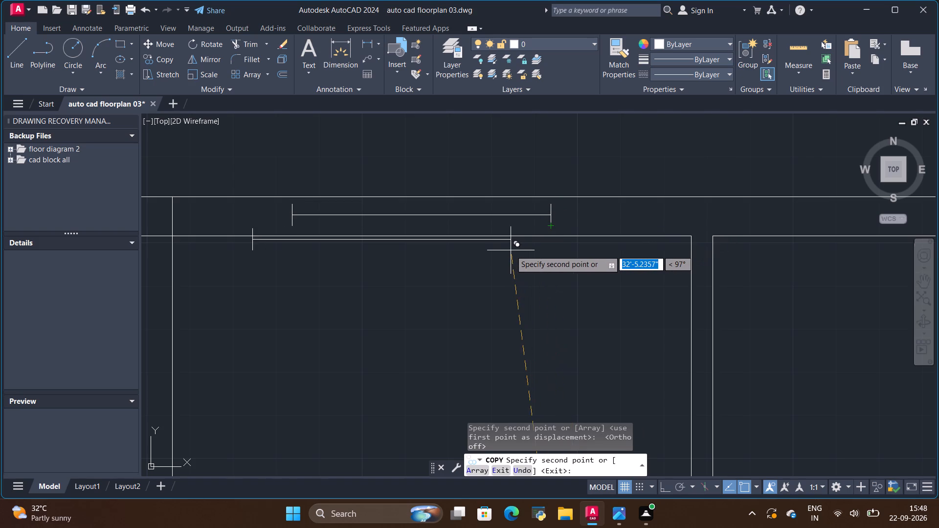
pyautogui.press('Escape')
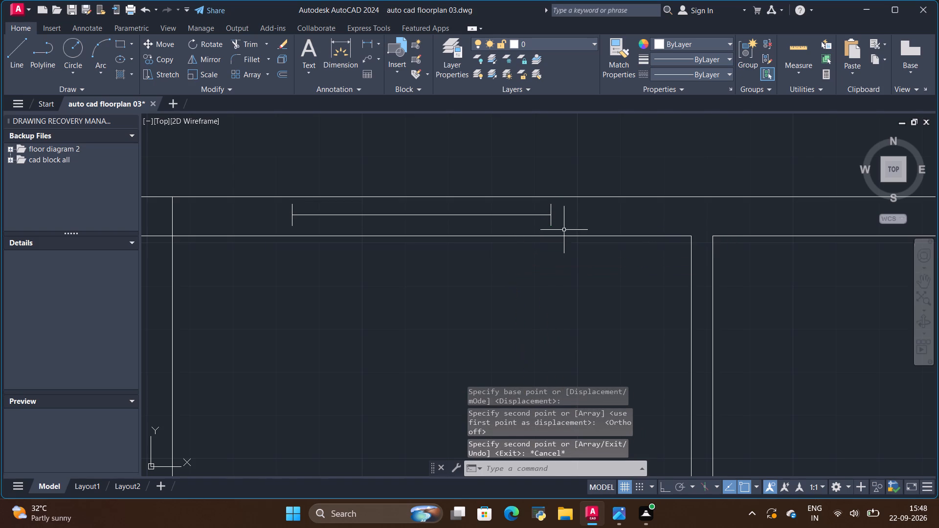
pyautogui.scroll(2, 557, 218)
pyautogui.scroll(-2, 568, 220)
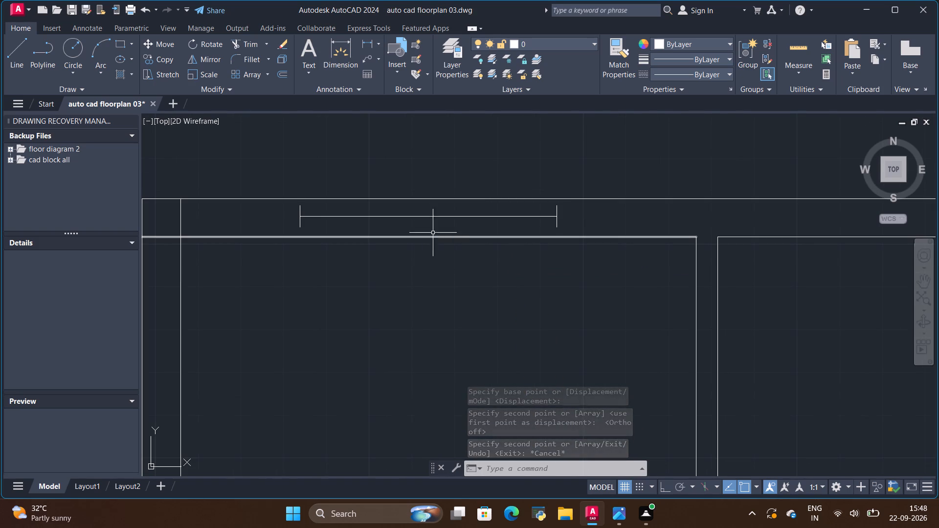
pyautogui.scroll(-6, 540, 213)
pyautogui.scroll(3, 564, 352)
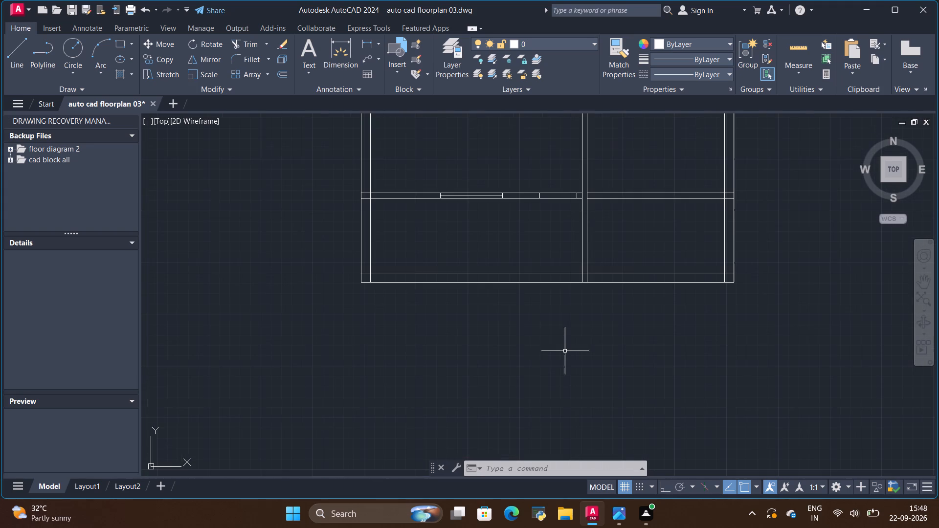
# Undo the copy of the window symbol in the outer wall above the 14' x 11'6" bedroom.
pyautogui.scroll(-1, 480, 179)
pyautogui.scroll(-2, 525, 269)
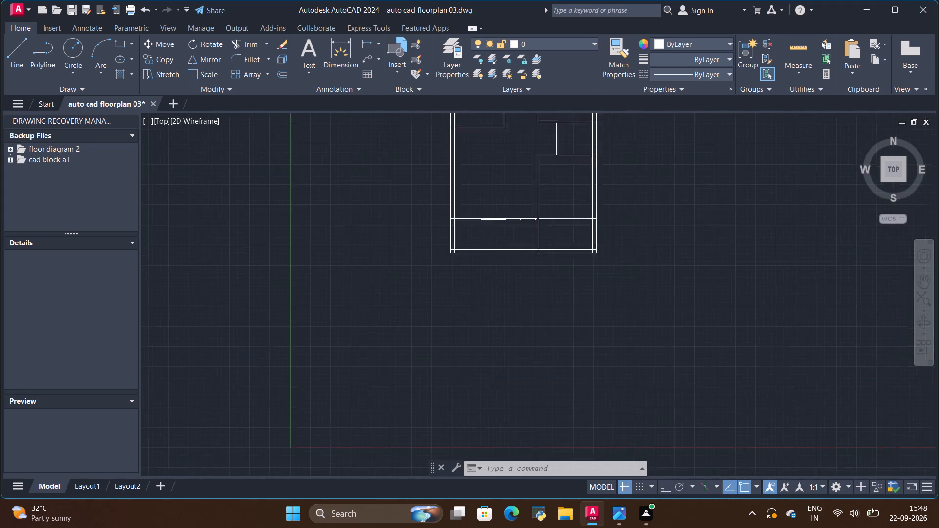
pyautogui.scroll(1, 508, 167)
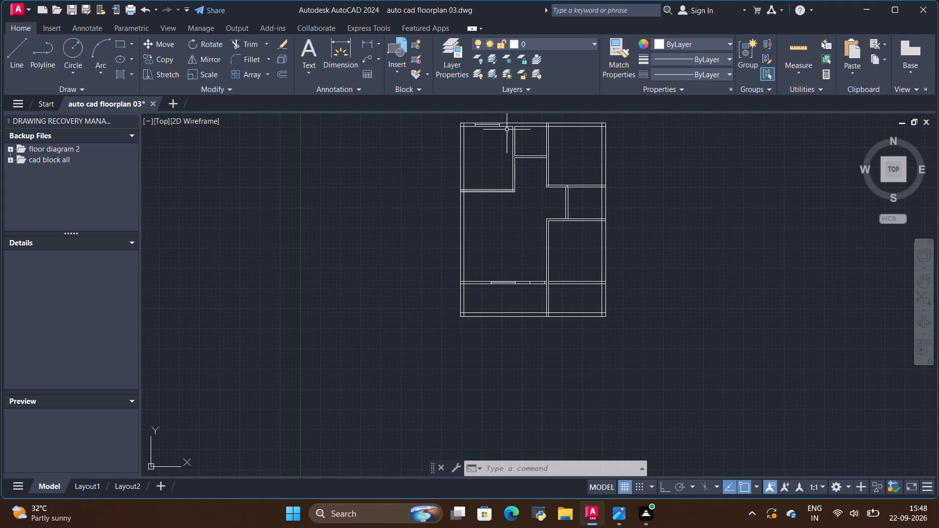
pyautogui.scroll(3, 506, 115)
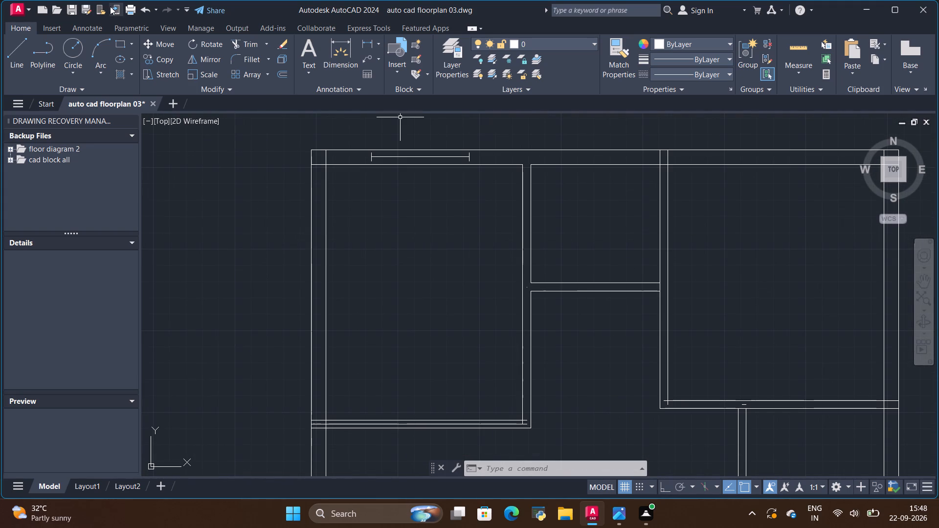
pyautogui.click(139, 9)
pyautogui.click(139, 9)
pyautogui.click(139, 9)
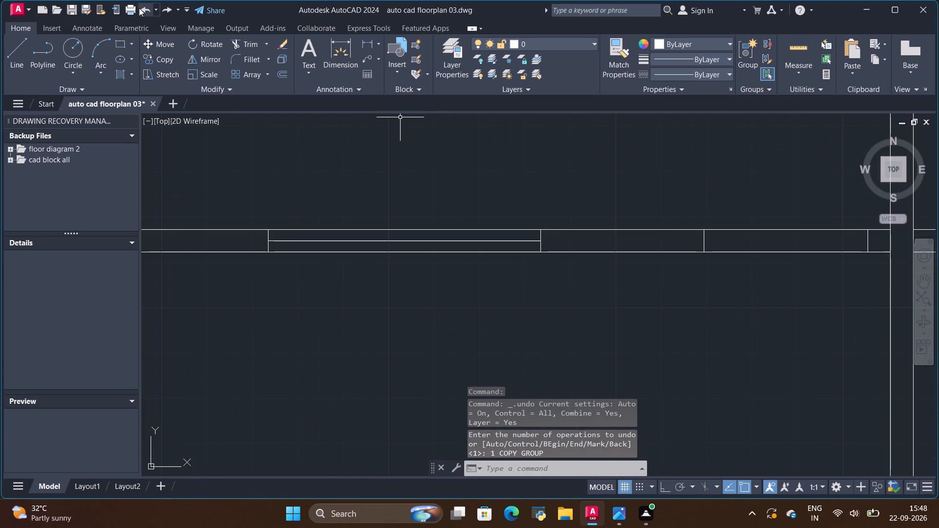
# Save the floor plan drawing.
pyautogui.scroll(-4, 412, 411)
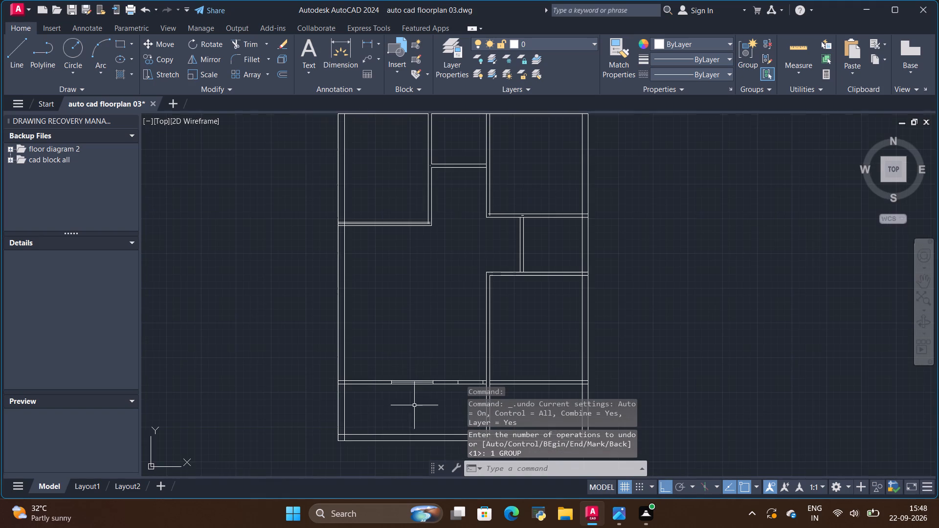
pyautogui.scroll(-1, 419, 372)
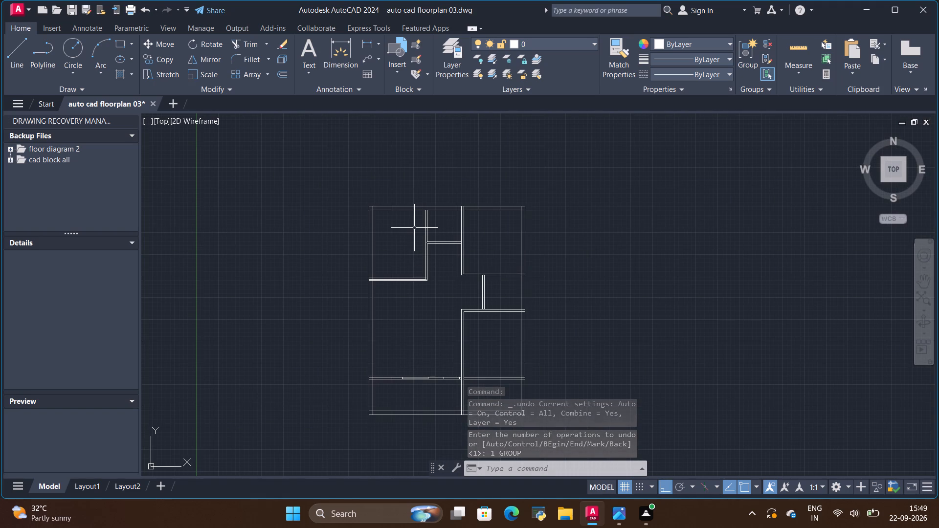
pyautogui.scroll(1, 427, 265)
pyautogui.scroll(-1, 427, 265)
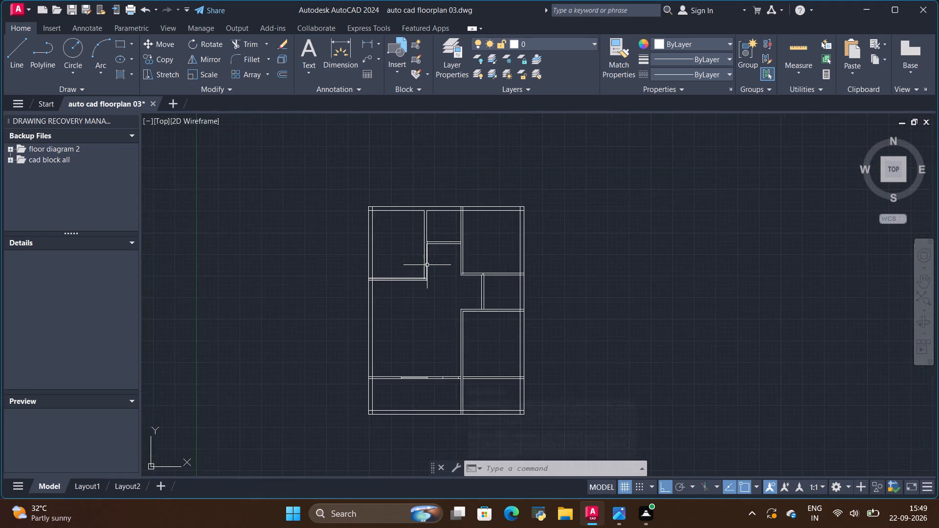
pyautogui.scroll(-1, 427, 265)
pyautogui.scroll(1, 434, 358)
pyautogui.hotkey('ctrl', 's')
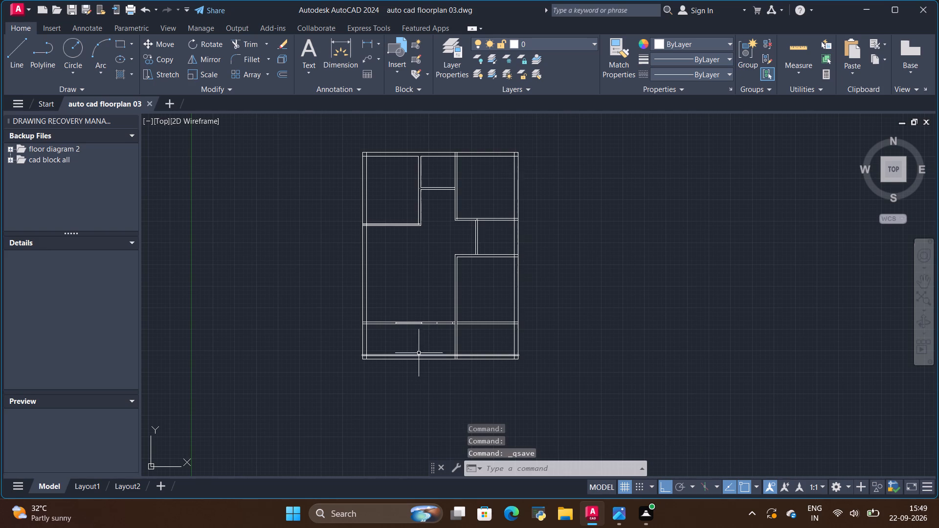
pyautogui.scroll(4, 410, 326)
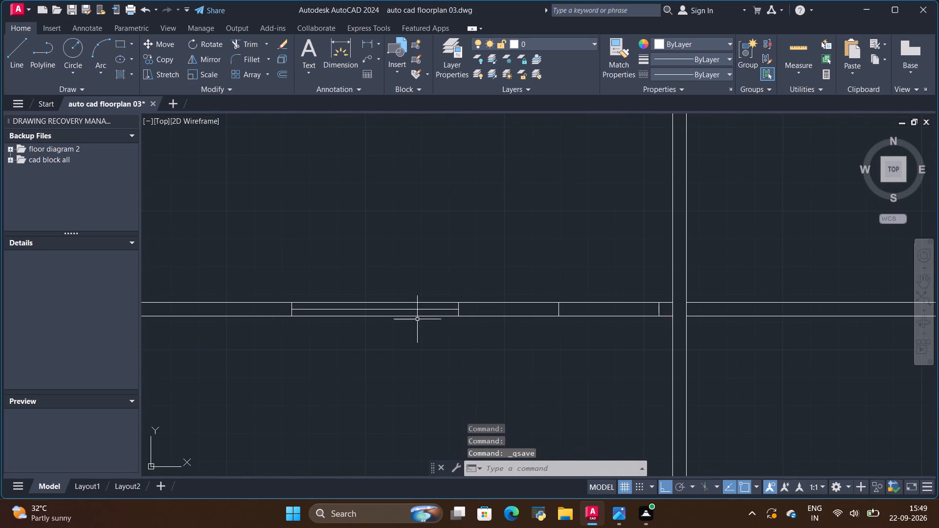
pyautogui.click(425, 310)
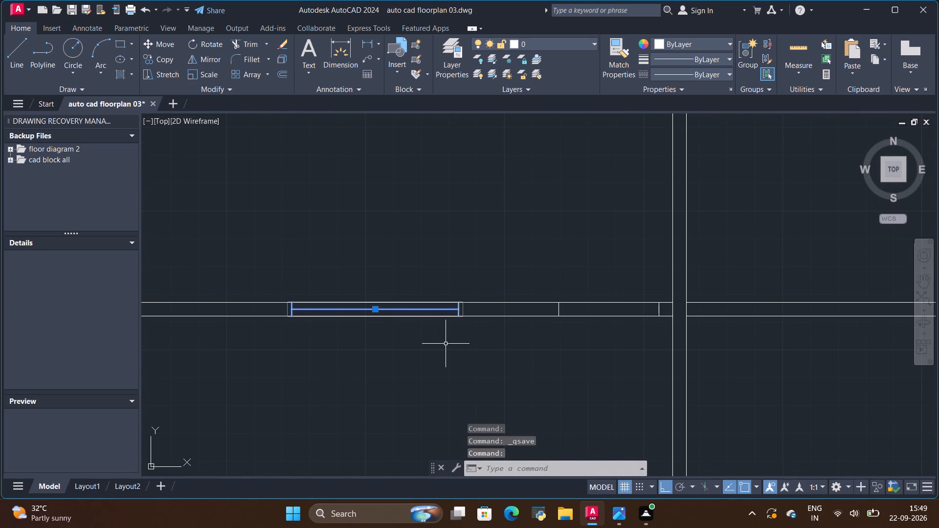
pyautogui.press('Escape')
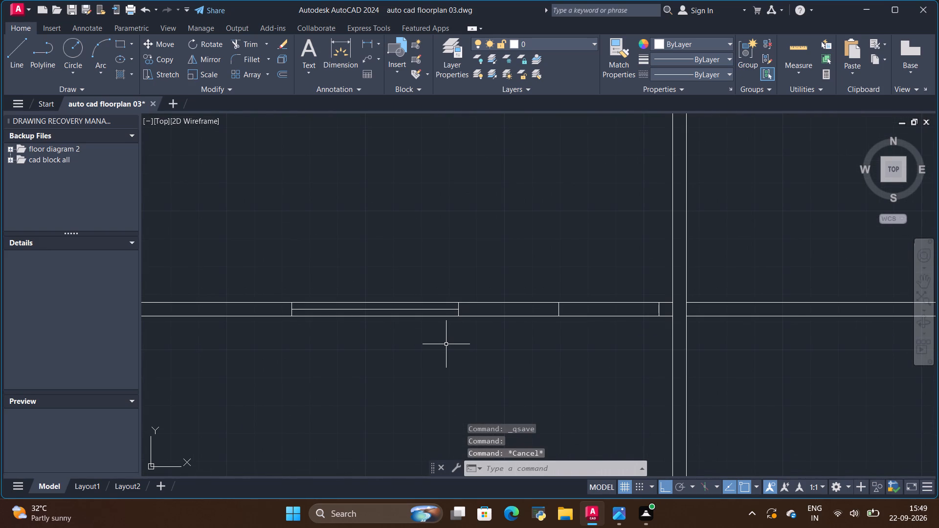
# Check the 30 x 40 reference image for window positions in the living room's outer wall.
pyautogui.hotkey('alt', 'Tab')
pyautogui.hotkey('alt', 'Tab')
pyautogui.scroll(-4, 463, 342)
pyautogui.hotkey('alt', 'Tab')
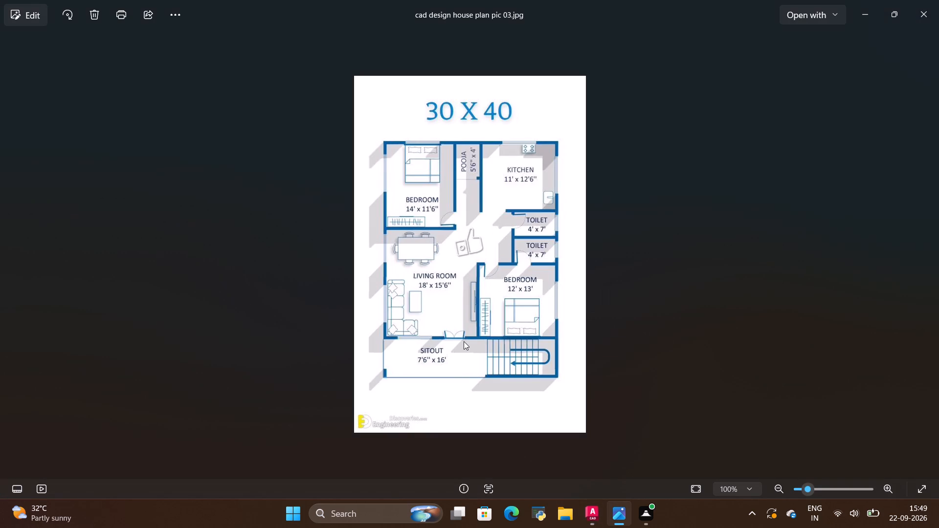
pyautogui.hotkey('alt', 'Tab')
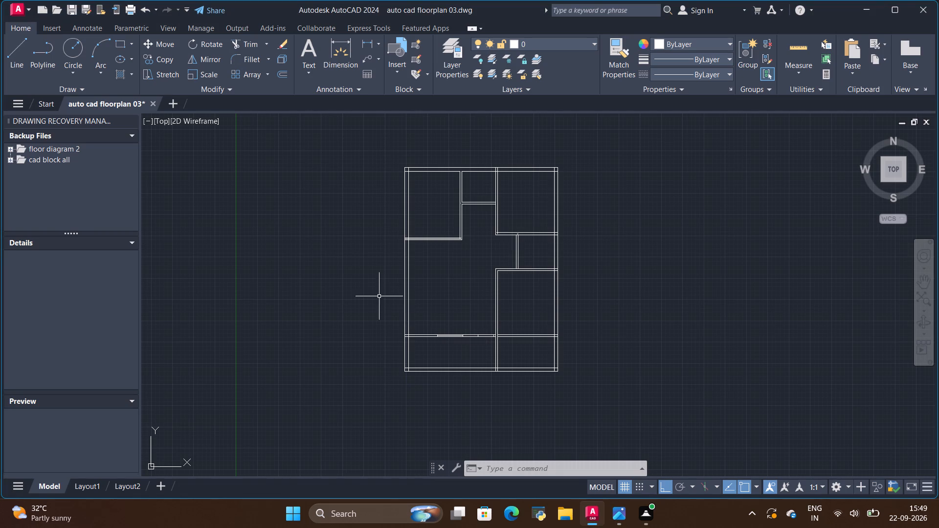
pyautogui.hotkey('alt', 'Tab')
pyautogui.hotkey('alt', 'Tab')
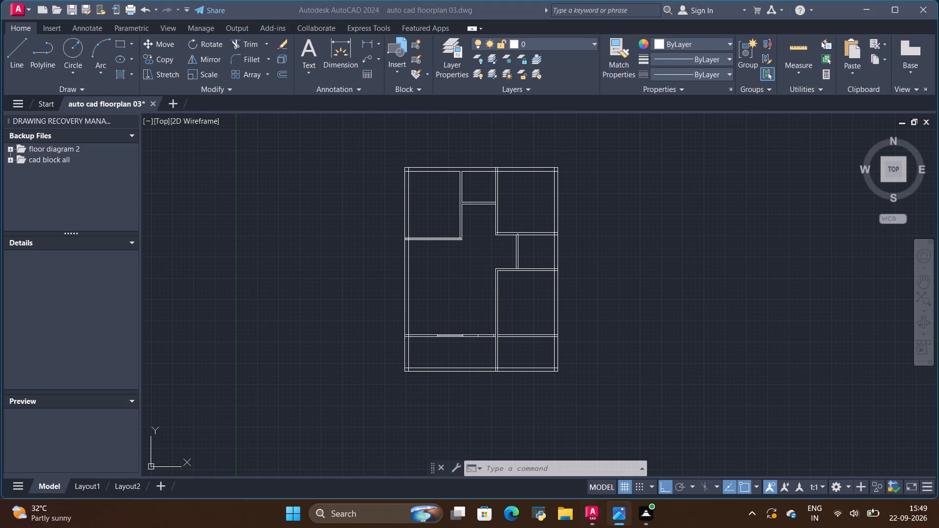
# Draw a cross line through the living room's west outer wall, level with the upper face of the living room–sitout wall.
pyautogui.scroll(3, 400, 282)
pyautogui.scroll(-1, 409, 297)
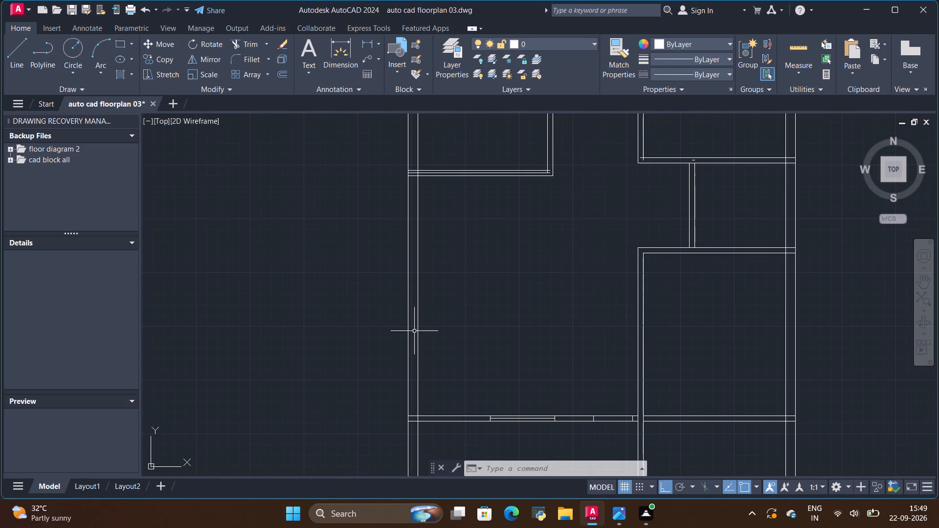
pyautogui.scroll(1, 411, 425)
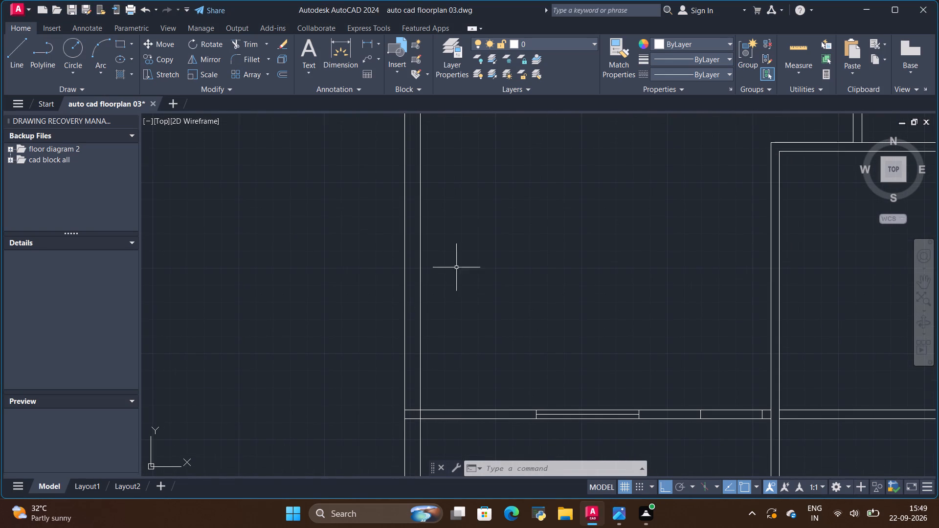
pyautogui.click(411, 410)
pyautogui.press('Escape')
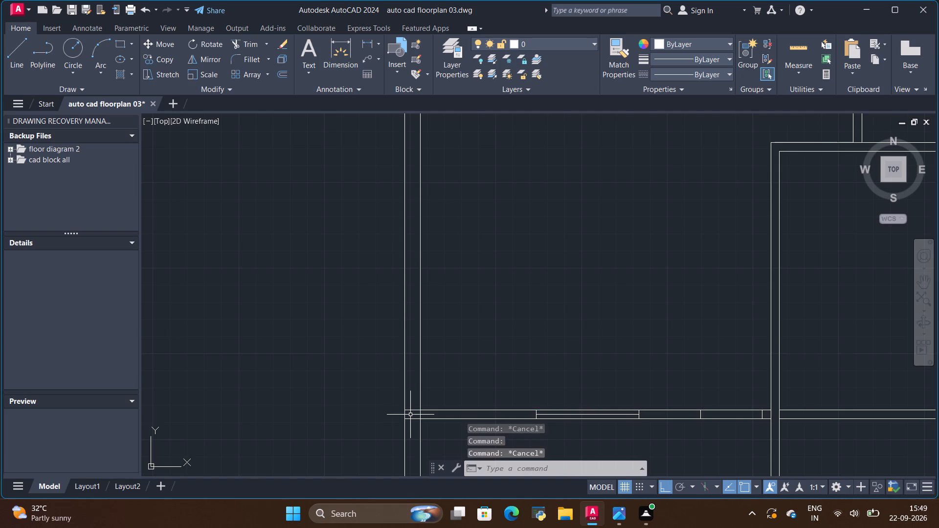
pyautogui.scroll(1, 409, 418)
pyautogui.click(11, 51)
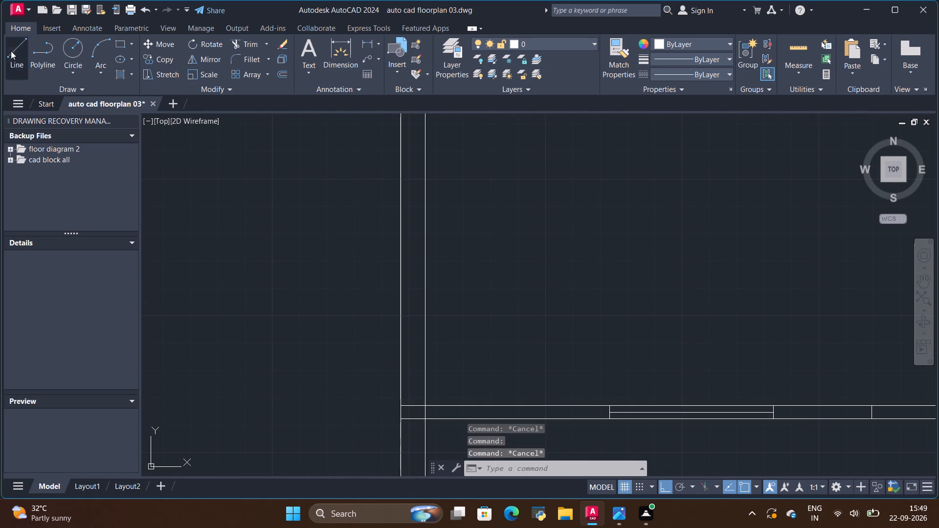
pyautogui.scroll(3, 403, 415)
pyautogui.click(392, 381)
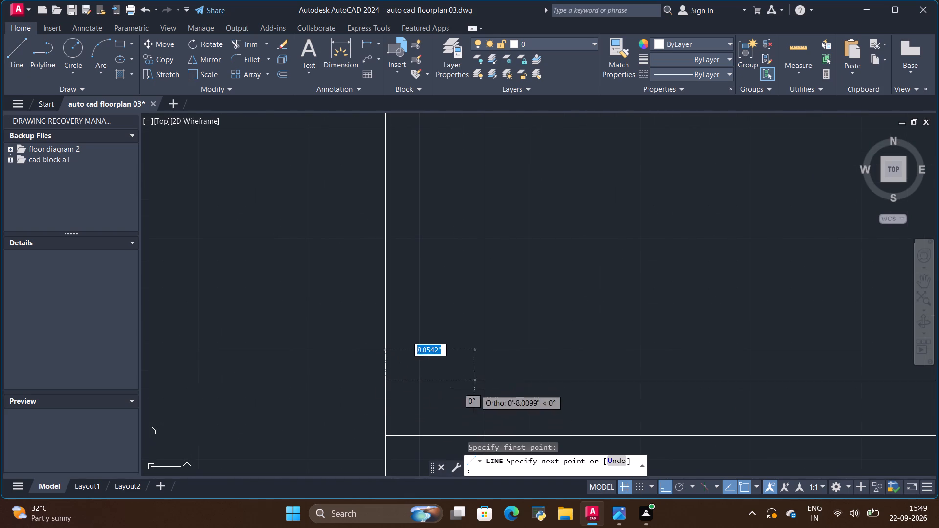
pyautogui.click(483, 380)
pyautogui.press('space')
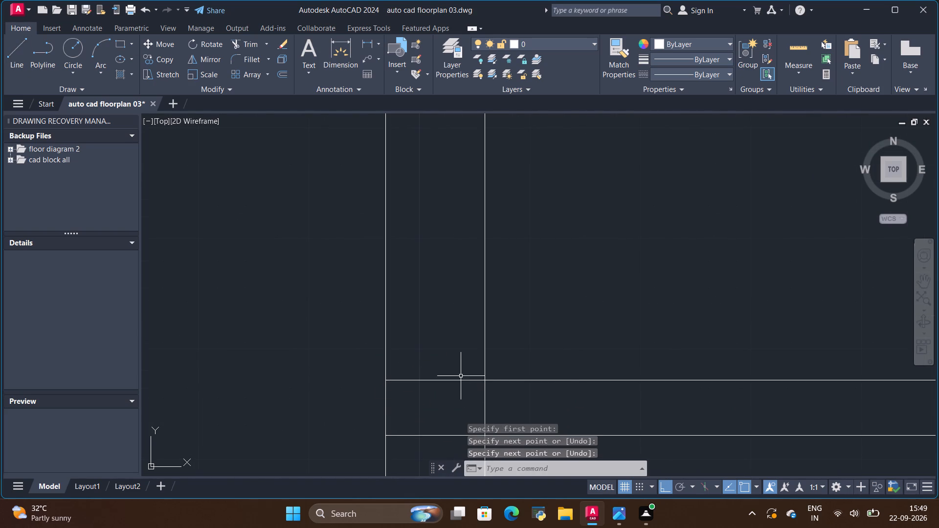
# Copy the new cross line 1' up the living room's west outer wall, checking the reference image for the window position.
pyautogui.click(461, 379)
pyautogui.click(166, 55)
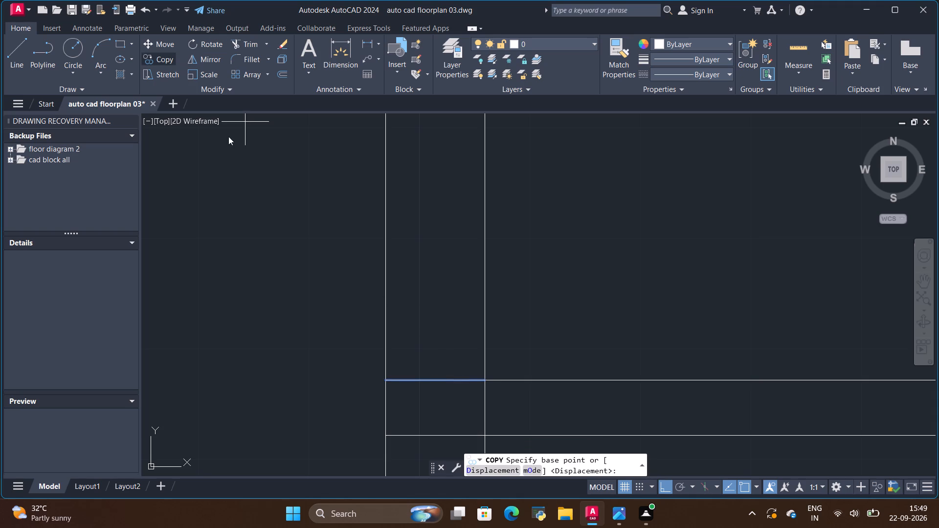
pyautogui.click(434, 380)
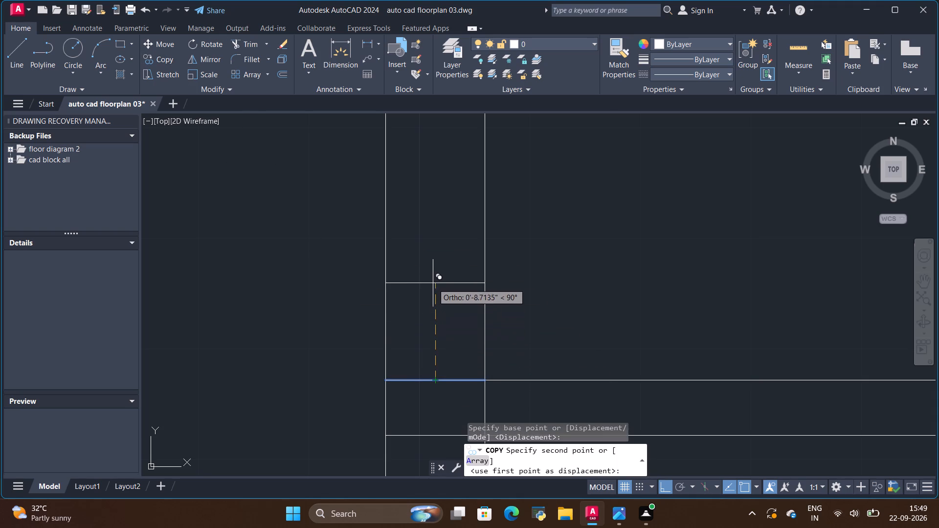
pyautogui.scroll(-6, 433, 283)
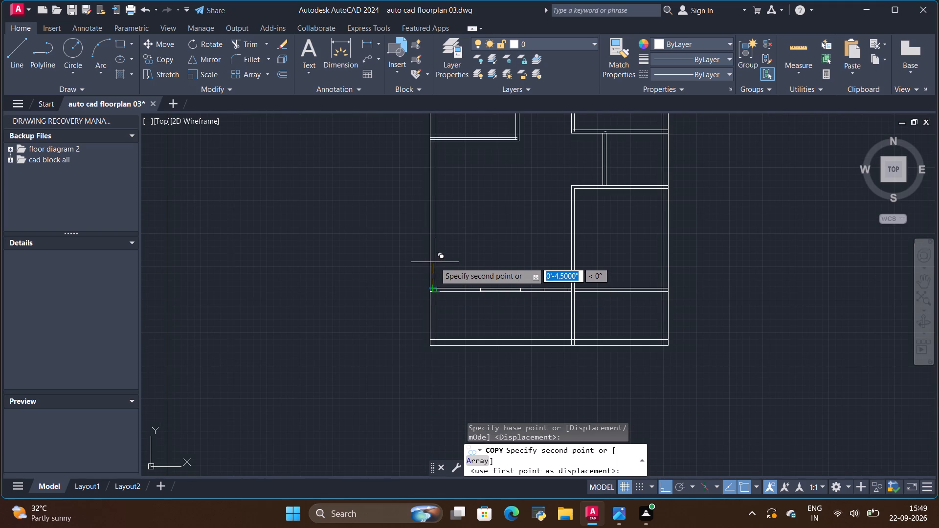
pyautogui.scroll(2, 431, 258)
pyautogui.scroll(-2, 434, 261)
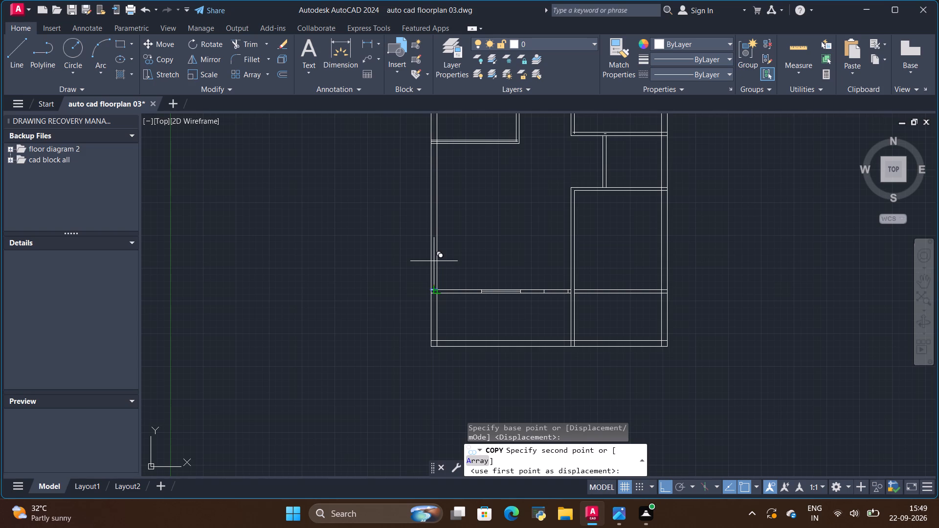
pyautogui.hotkey('alt', 'Tab')
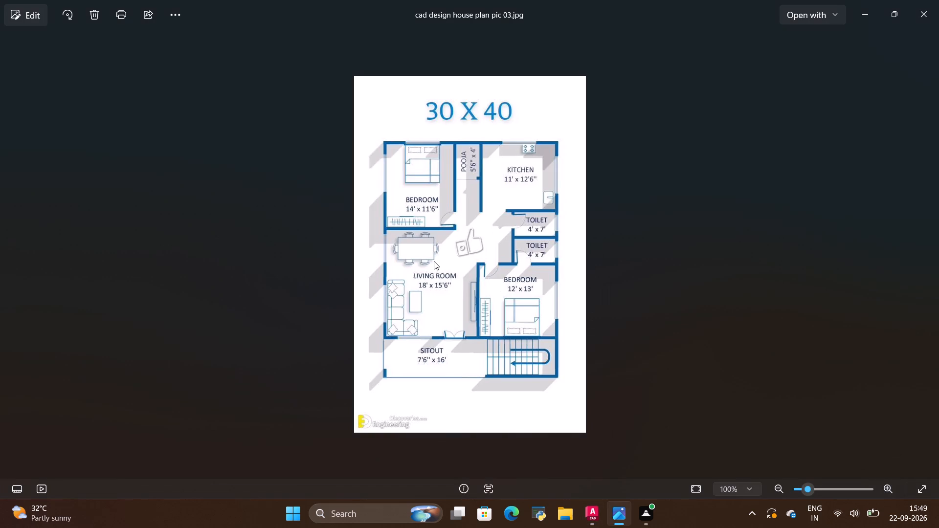
pyautogui.hotkey('alt', 'Tab')
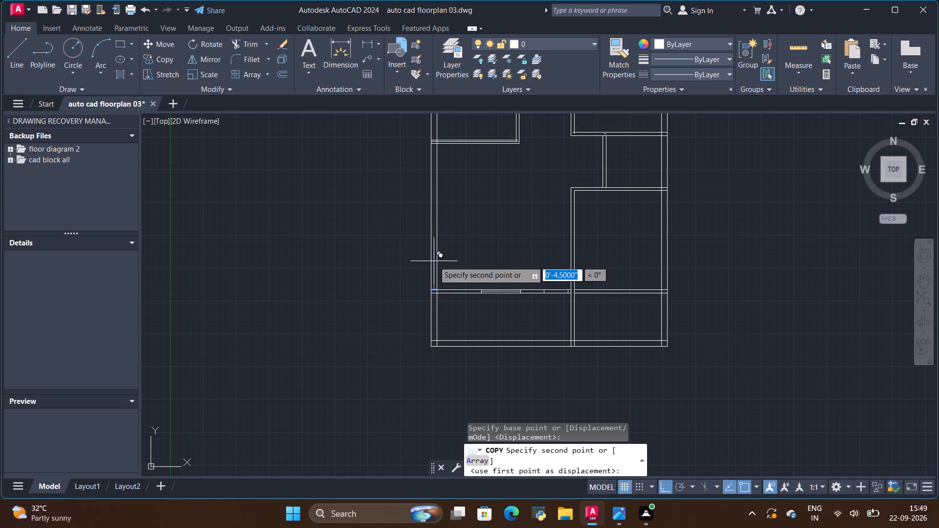
pyautogui.press('BackSpace')
pyautogui.press('1')
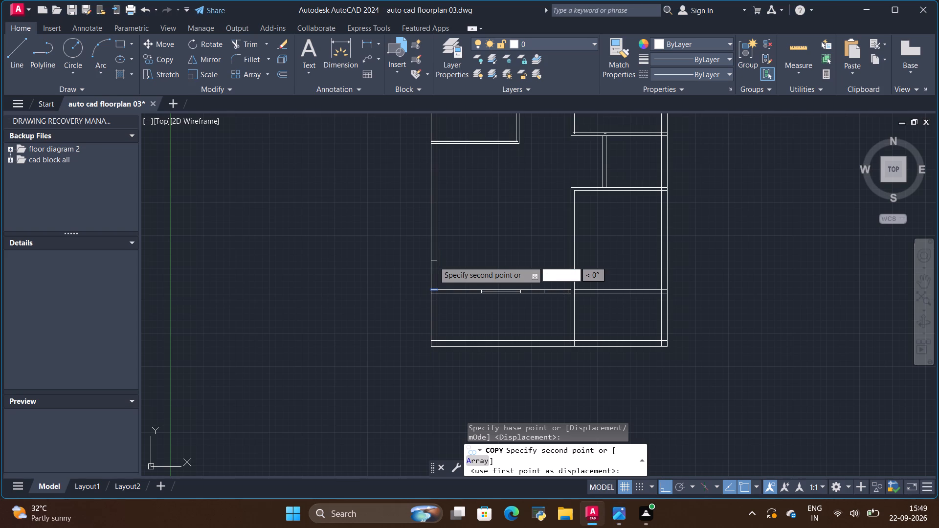
pyautogui.press("'")
pyautogui.press('Return')
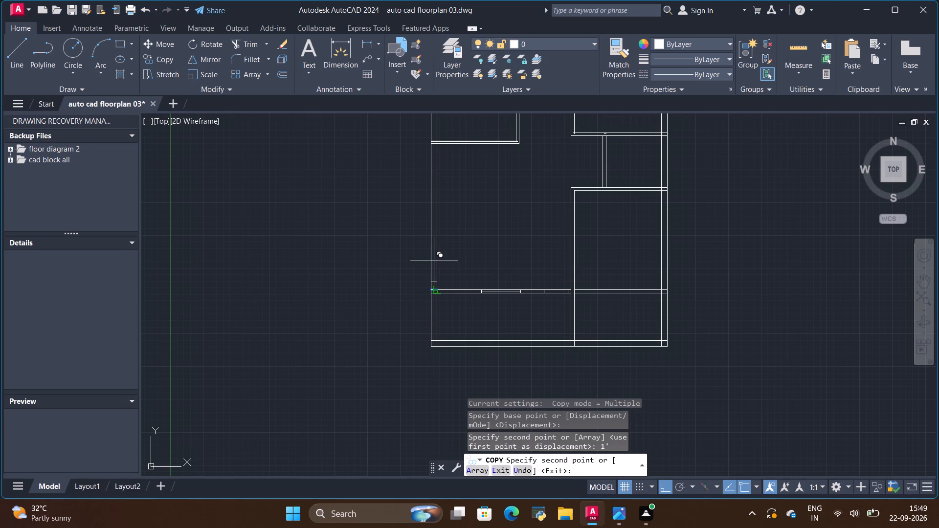
# Place a second copy 5' above the original cross line in the west outer wall and end the copying.
pyautogui.scroll(2, 433, 251)
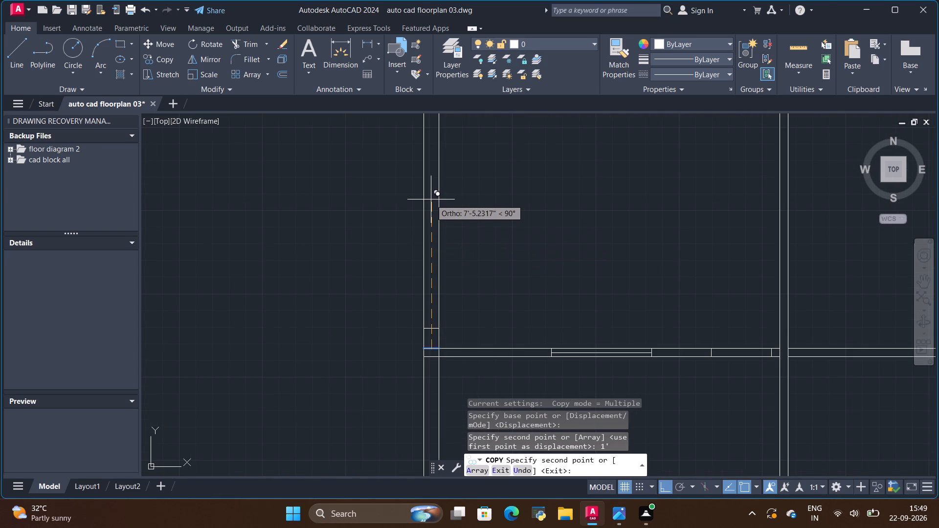
pyautogui.press('BackSpace')
pyautogui.press('BackSpace')
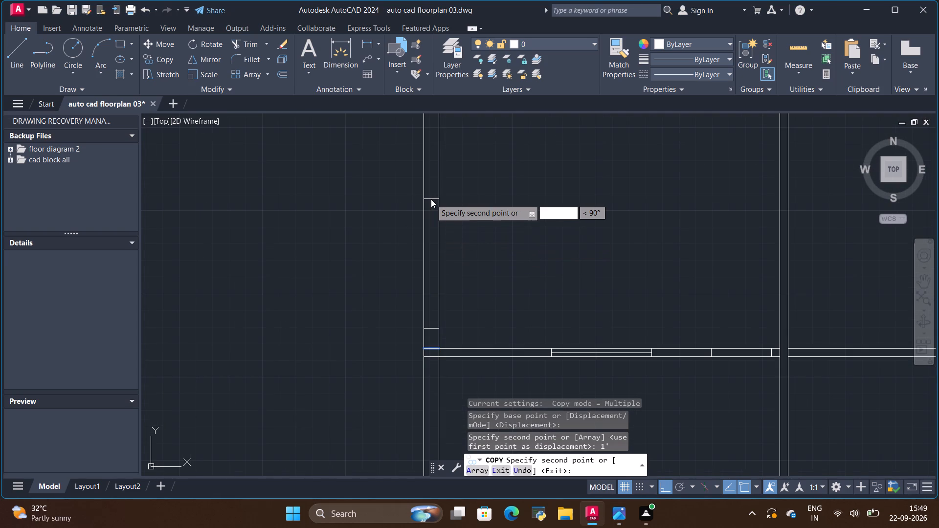
pyautogui.write("5'")
pyautogui.press('Return')
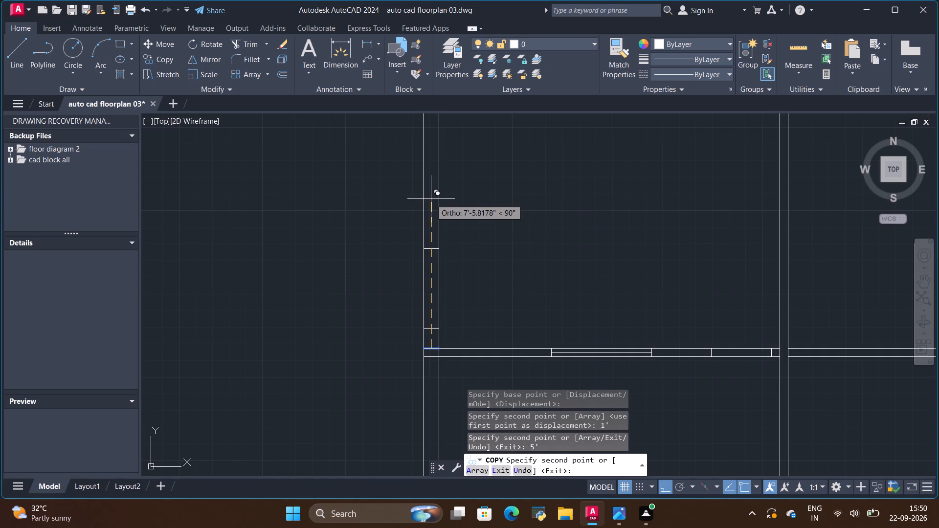
pyautogui.press('space')
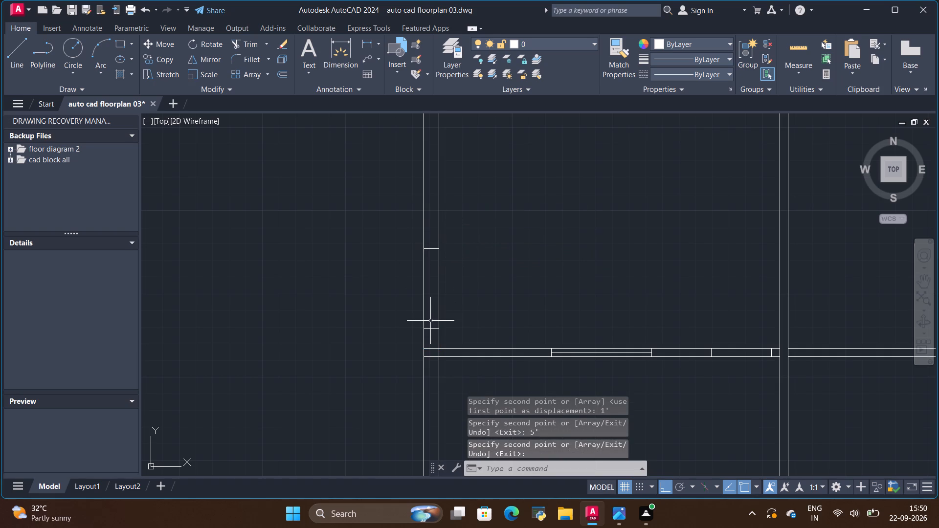
# Draw a 4' vertical line joining the midpoints of the two window cross lines in the living room's west outer wall.
pyautogui.press('l')
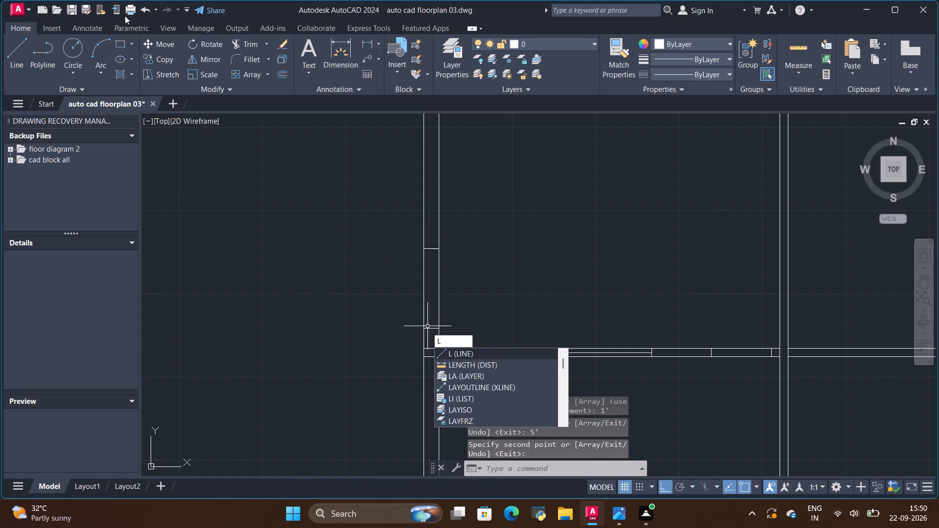
pyautogui.click(25, 53)
pyautogui.scroll(2, 399, 303)
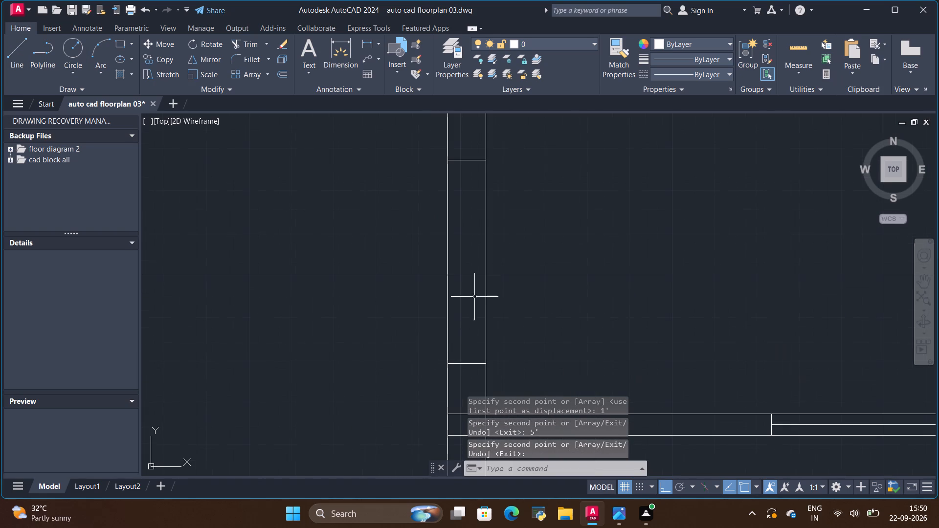
pyautogui.click(467, 160)
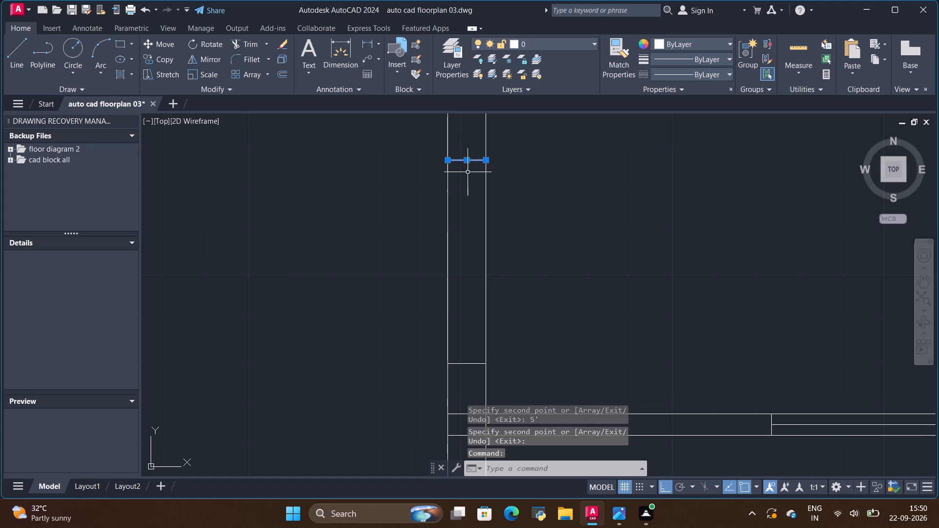
pyautogui.click(23, 47)
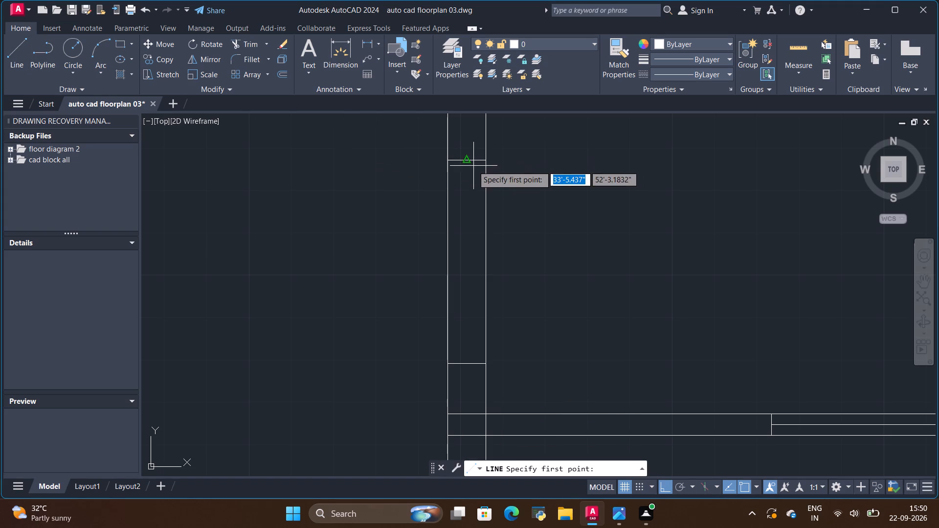
pyautogui.click(467, 163)
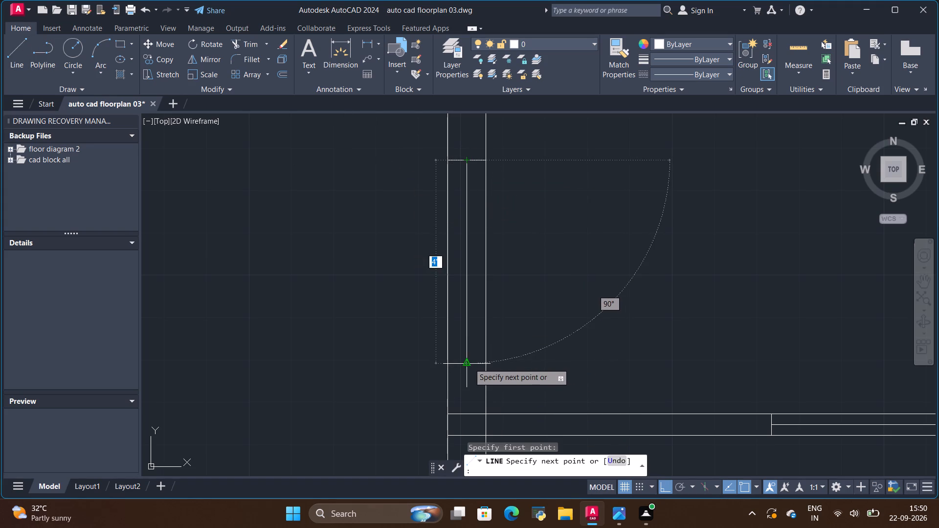
pyautogui.click(468, 362)
pyautogui.press('space')
# Group the centre line and the two cross lines of the living room's west window.
pyautogui.click(428, 143)
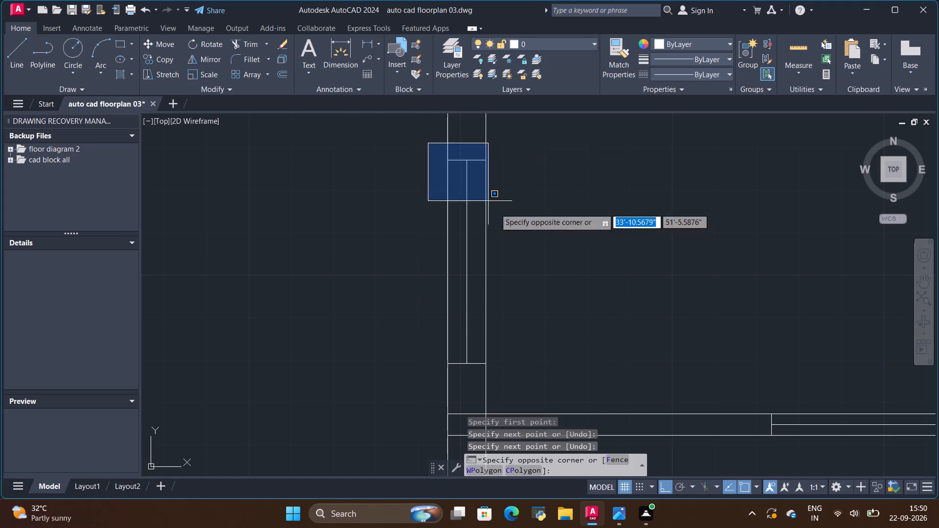
pyautogui.click(511, 376)
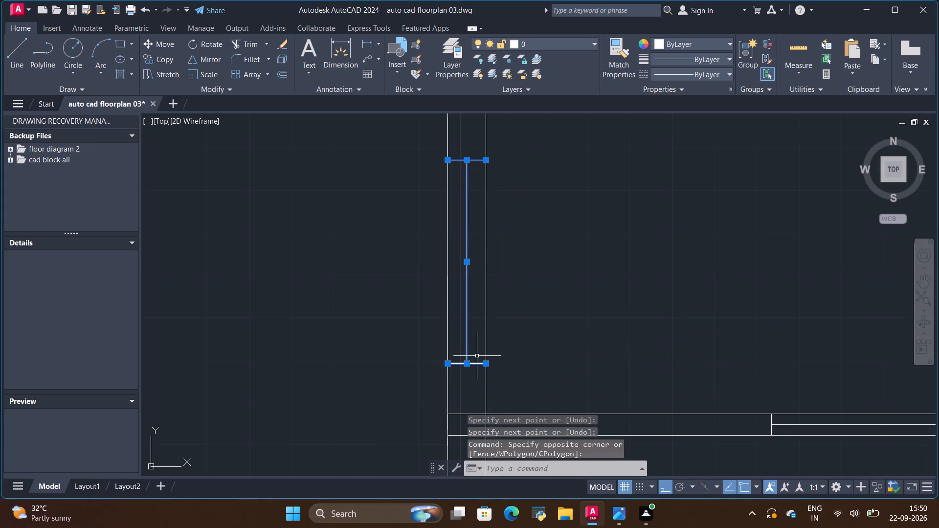
pyautogui.rightClick(477, 357)
pyautogui.click(528, 232)
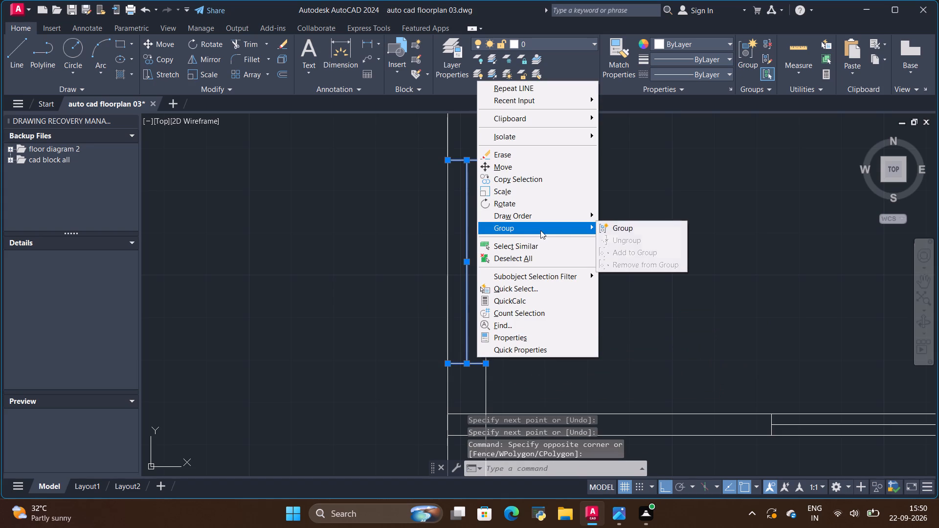
pyautogui.click(609, 228)
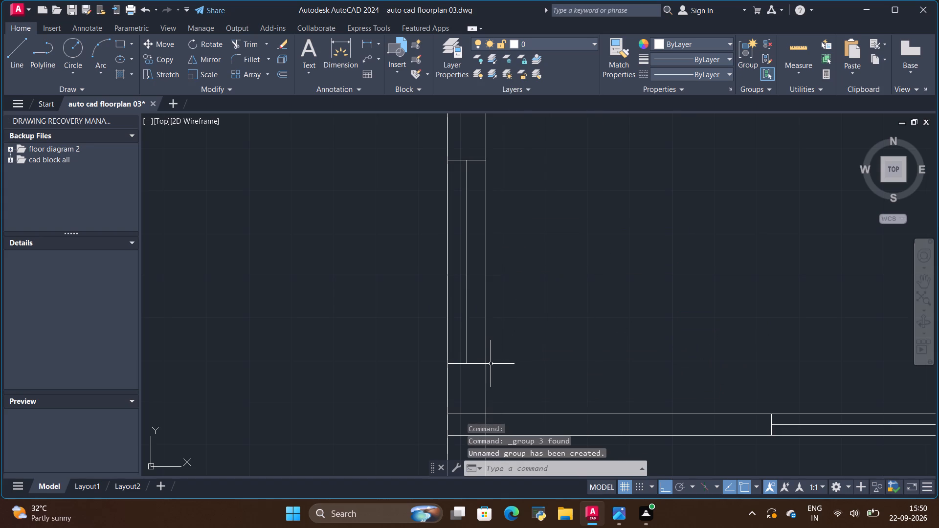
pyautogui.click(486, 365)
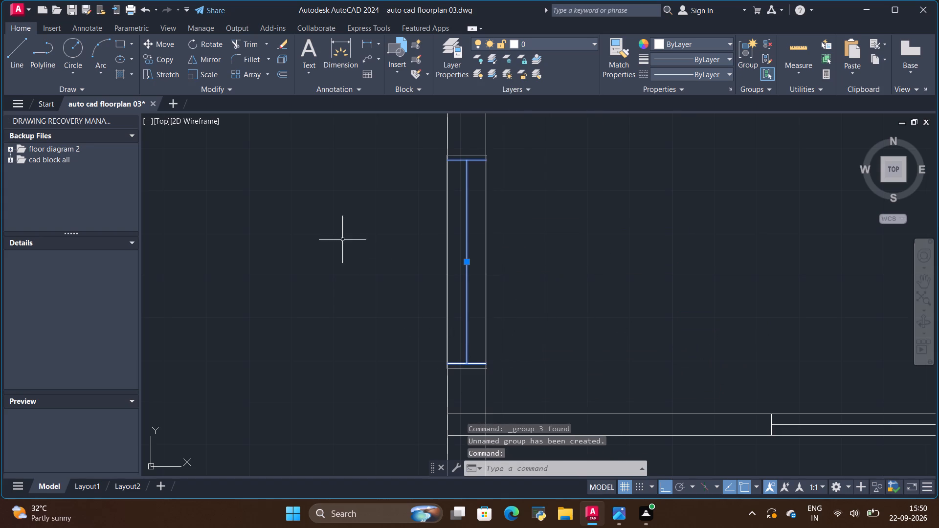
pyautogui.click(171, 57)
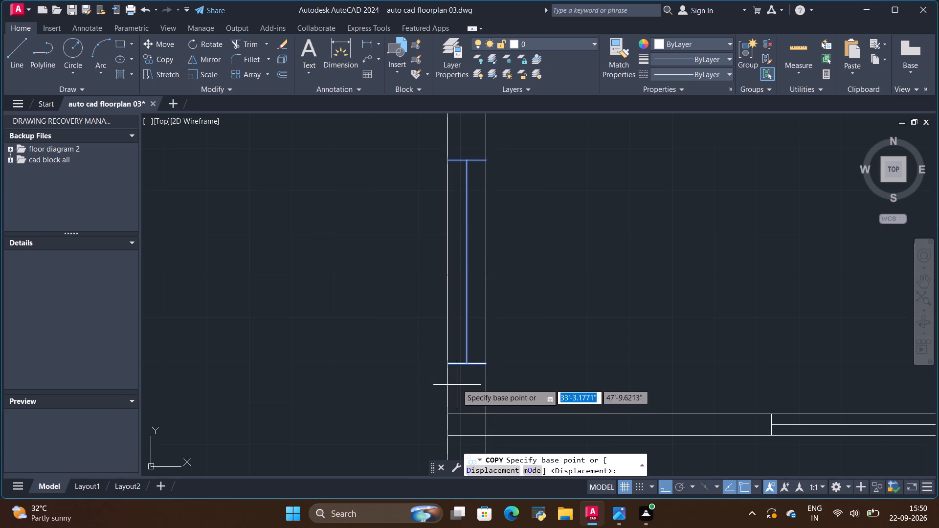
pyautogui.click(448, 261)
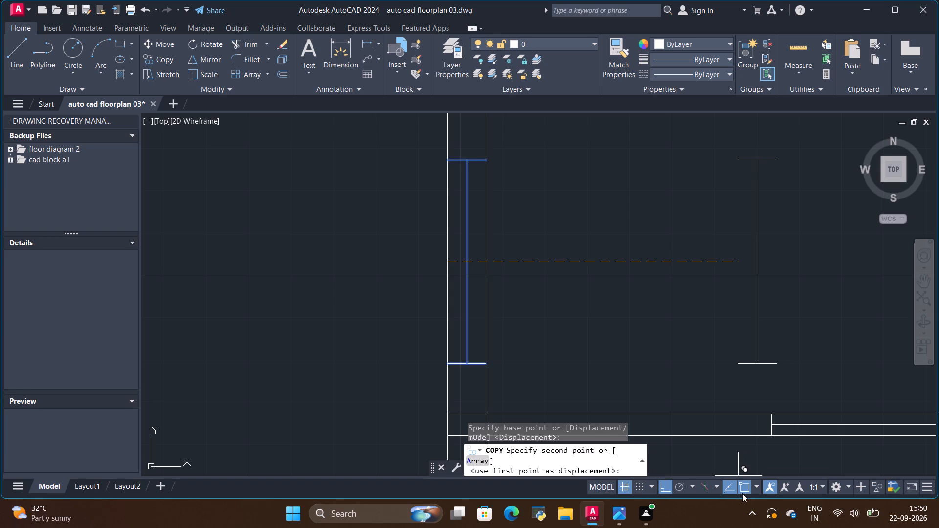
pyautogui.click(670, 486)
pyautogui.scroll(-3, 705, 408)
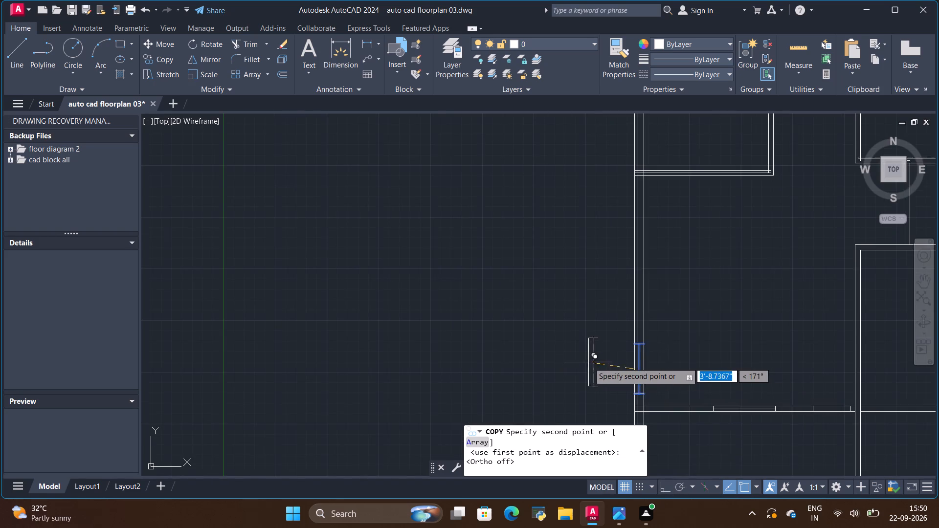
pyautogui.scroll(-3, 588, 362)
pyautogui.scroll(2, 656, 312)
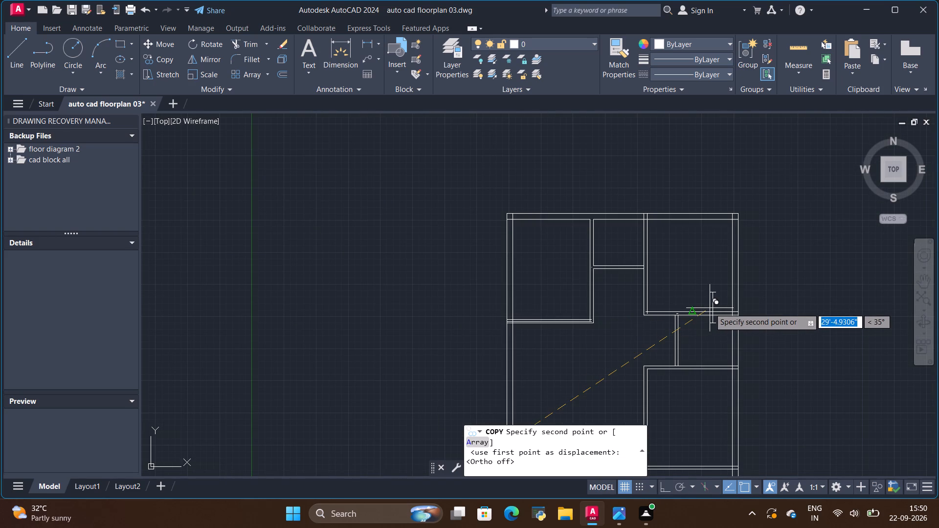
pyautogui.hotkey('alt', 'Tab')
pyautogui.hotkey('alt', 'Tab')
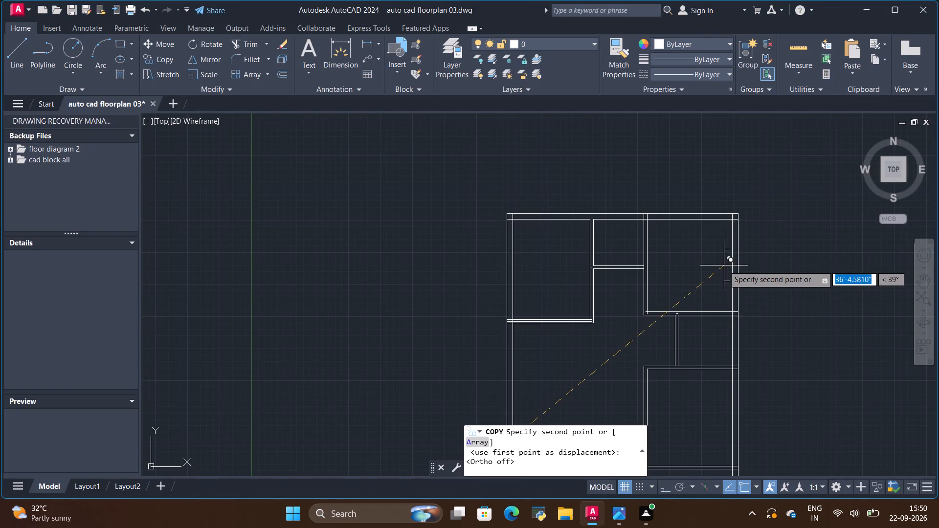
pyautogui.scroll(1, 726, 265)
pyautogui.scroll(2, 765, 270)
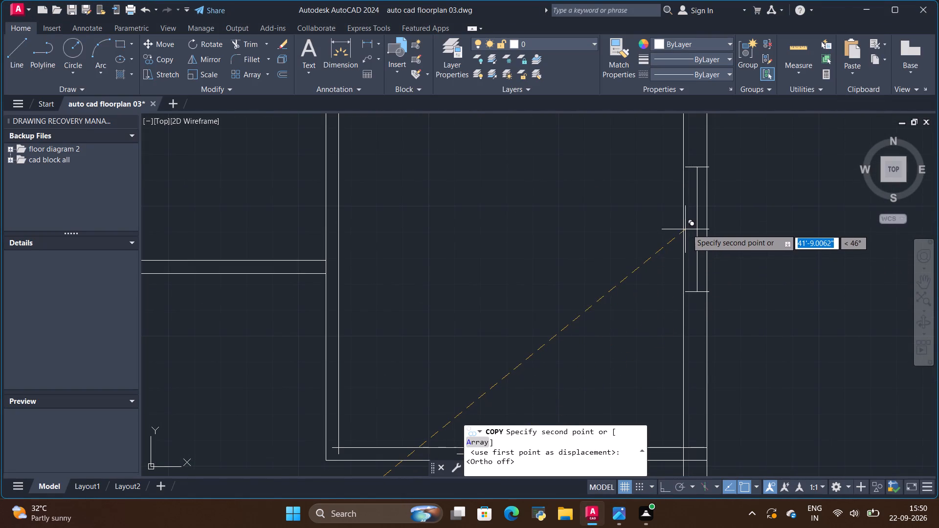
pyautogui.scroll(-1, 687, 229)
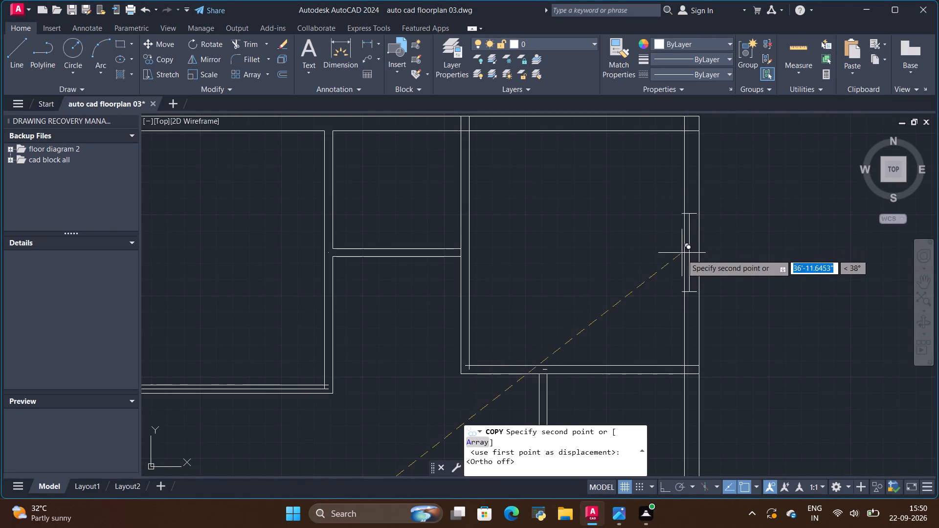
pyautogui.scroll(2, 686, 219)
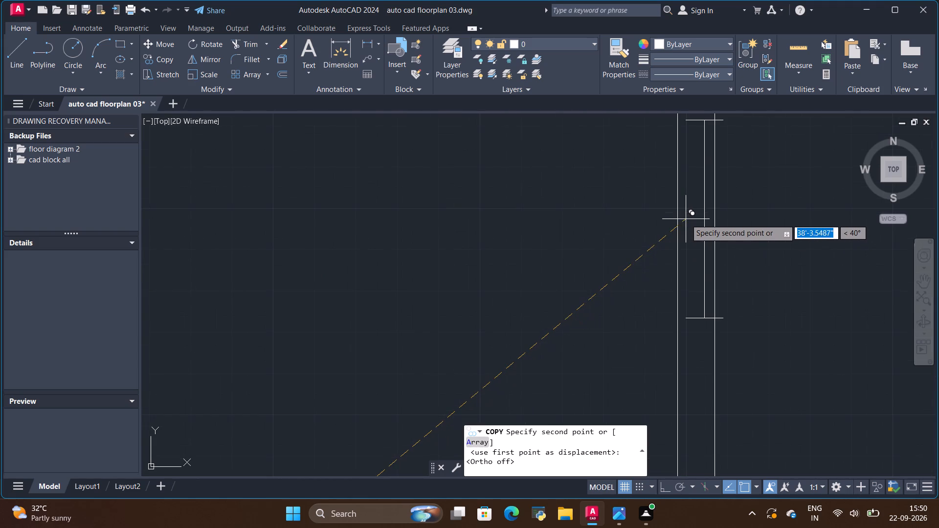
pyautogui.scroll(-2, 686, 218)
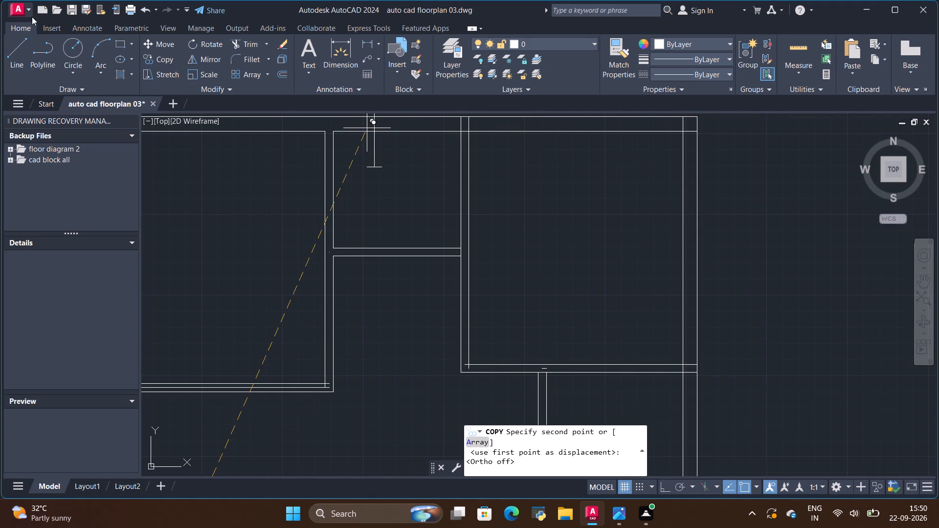
# Draw a line along the inner face of the kitchen's east outer wall, from the north wall to the kitchen's south wall.
pyautogui.click(16, 52)
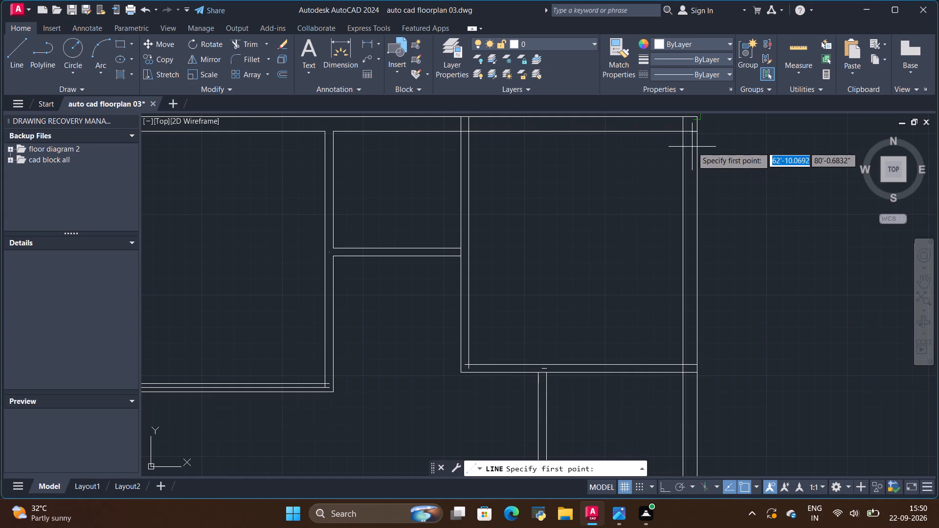
pyautogui.click(683, 131)
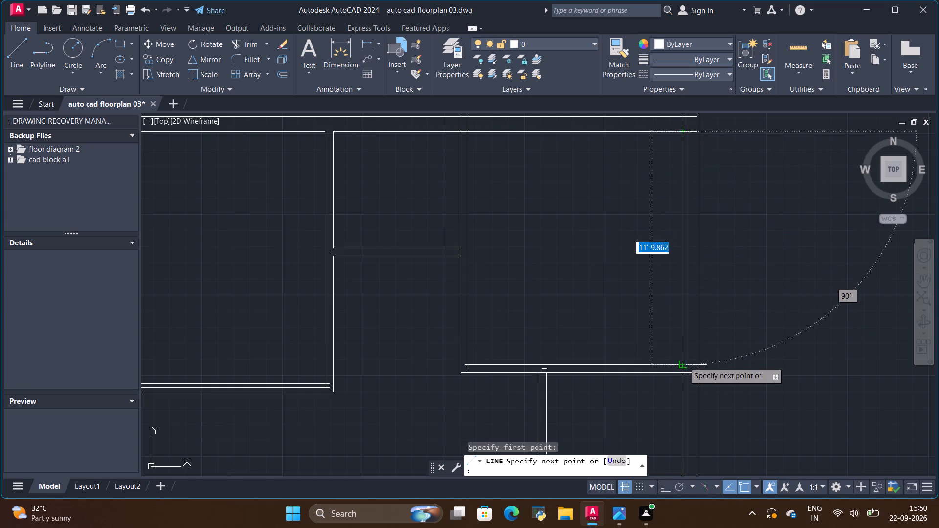
pyautogui.click(684, 362)
pyautogui.press('space')
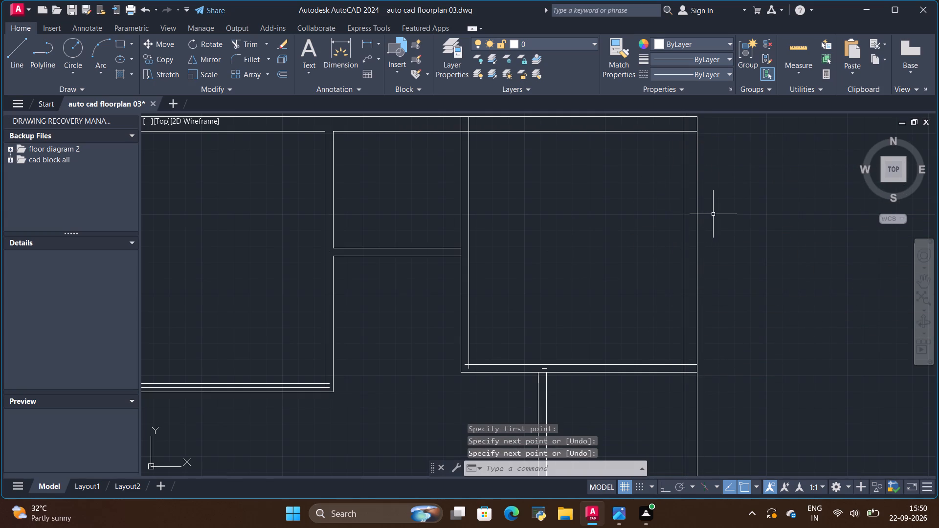
# Draw a line along the inner face of the southeast bedroom's east outer wall, from its north wall to its south wall, checking the reference image.
pyautogui.scroll(-3, 719, 204)
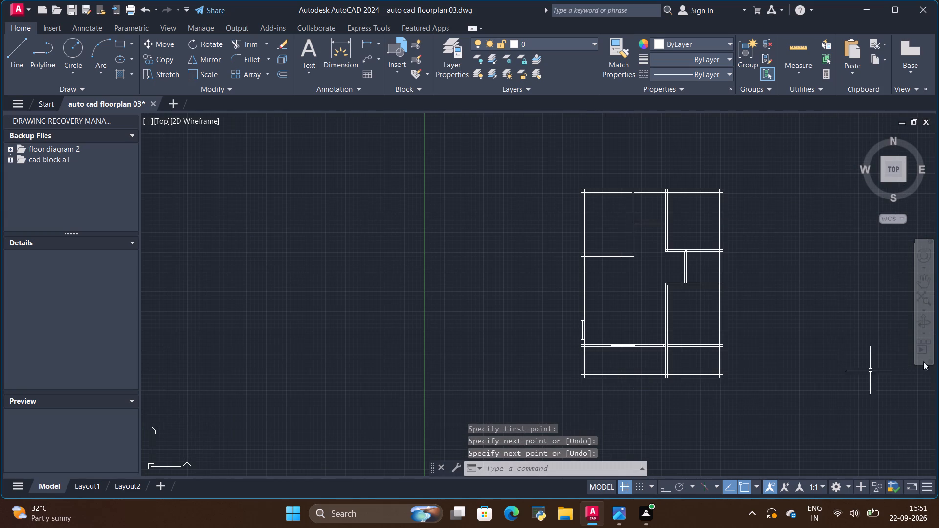
pyautogui.hotkey('alt', 'Tab')
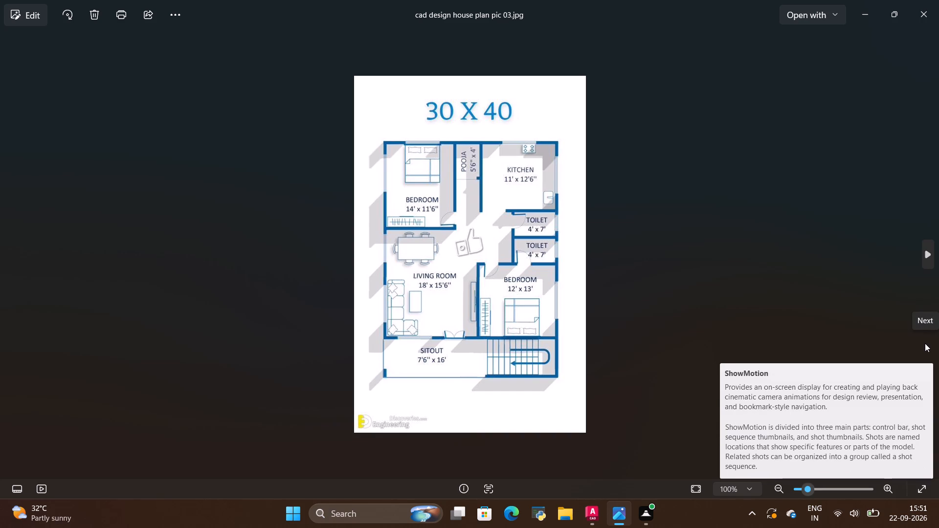
pyautogui.hotkey('alt', 'Tab')
pyautogui.scroll(2, 682, 347)
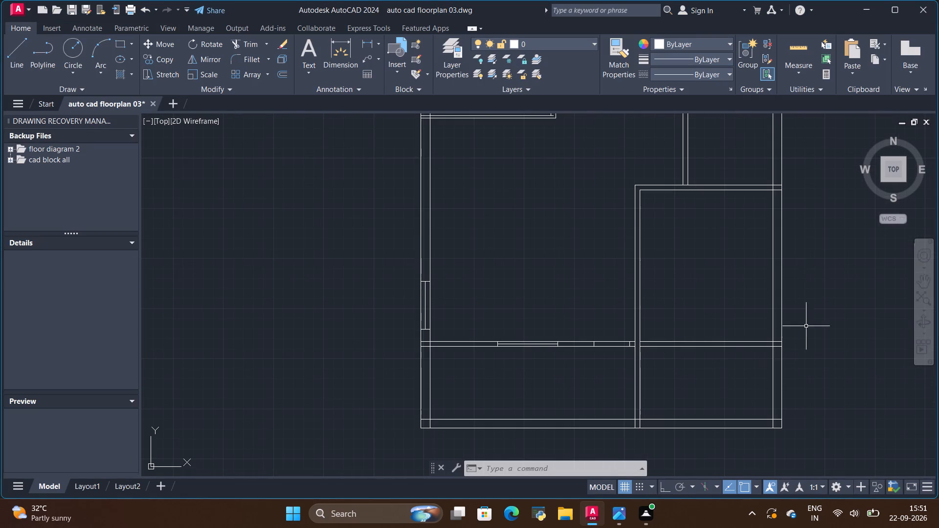
pyautogui.scroll(1, 803, 320)
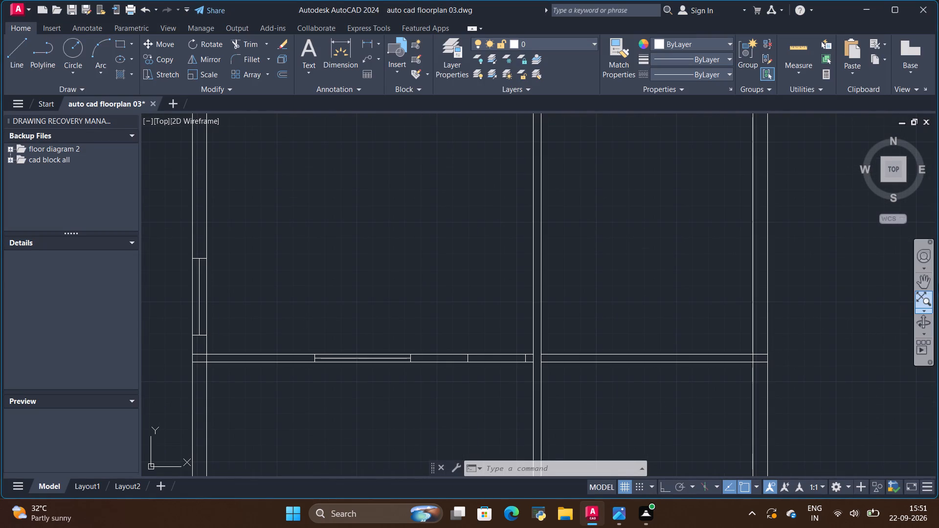
pyautogui.click(9, 56)
pyautogui.scroll(-2, 211, 175)
pyautogui.scroll(1, 404, 165)
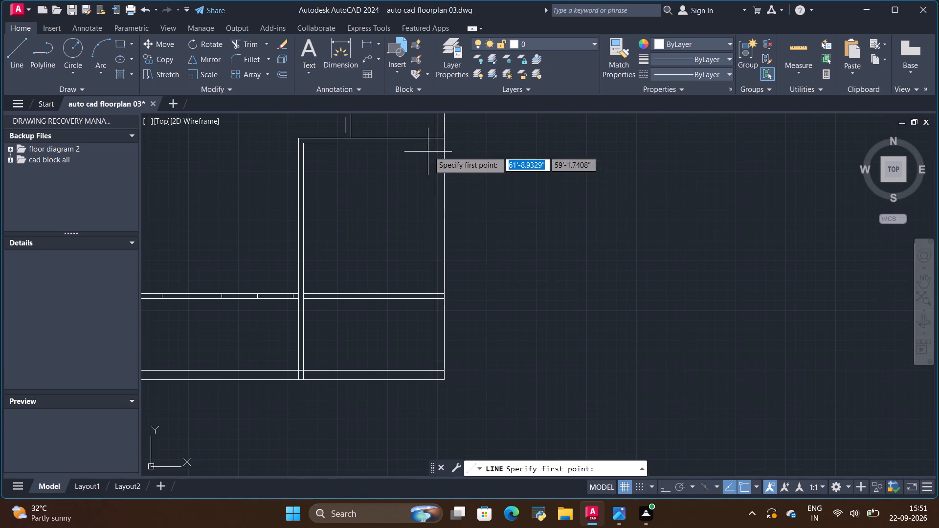
pyautogui.click(432, 145)
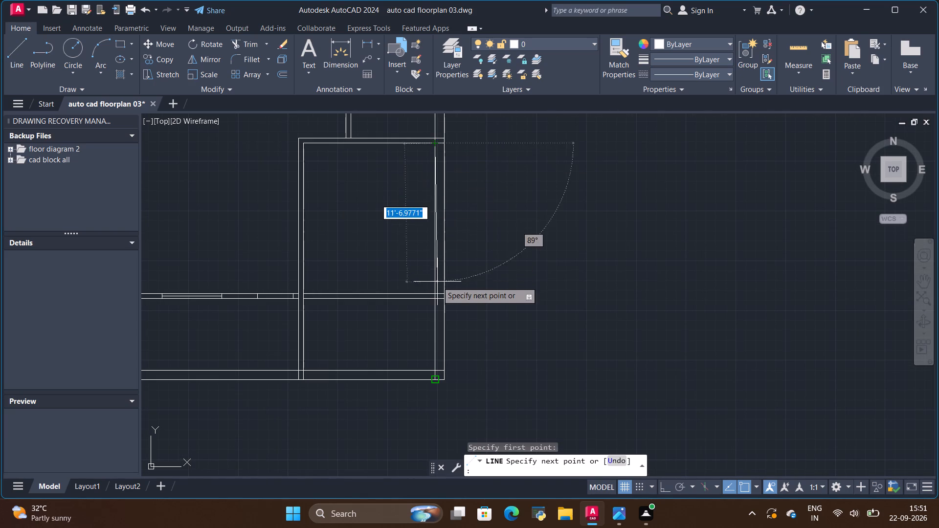
pyautogui.click(435, 292)
pyautogui.press('space')
# Copy the grouped living room west window to the midpoint of the southeast bedroom's east wall inner line, checking the reference image.
pyautogui.scroll(-1, 354, 221)
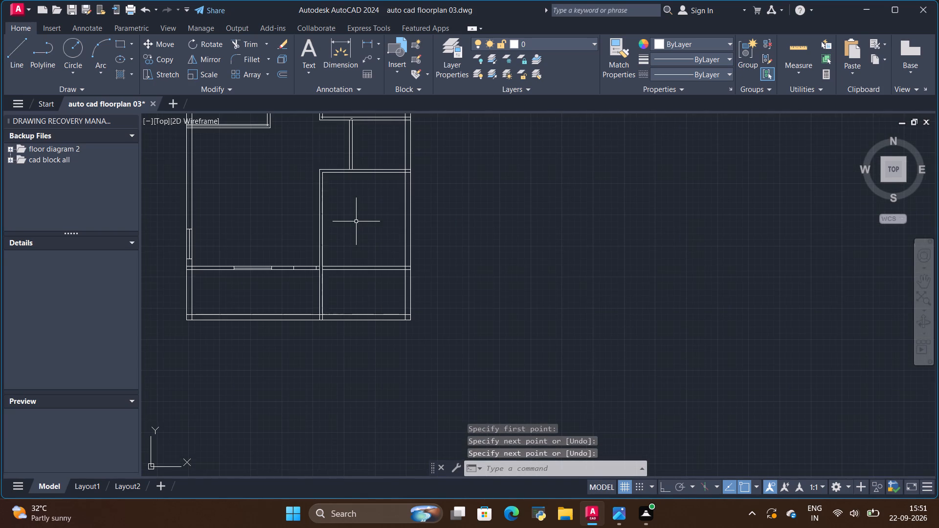
pyautogui.scroll(-2, 354, 218)
pyautogui.scroll(1, 292, 141)
pyautogui.scroll(1, 340, 207)
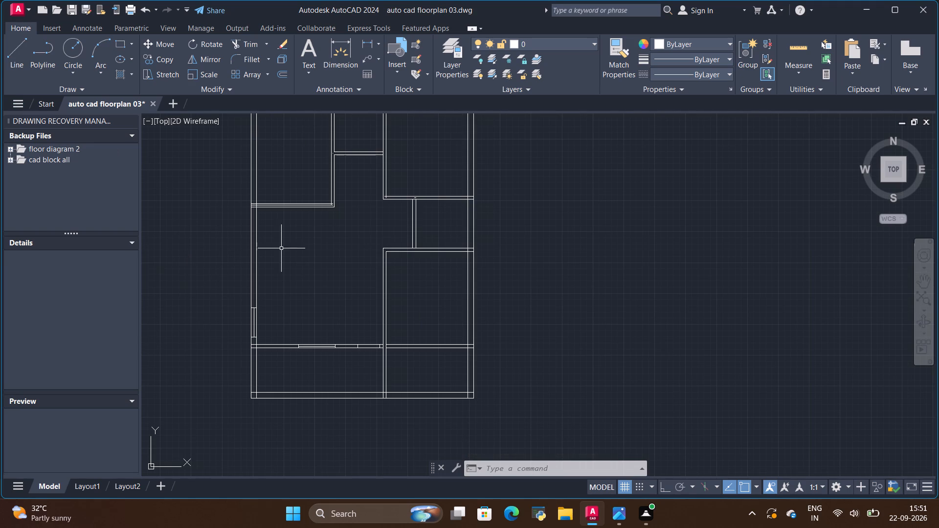
pyautogui.scroll(-1, 308, 259)
pyautogui.hotkey('alt', 'Tab')
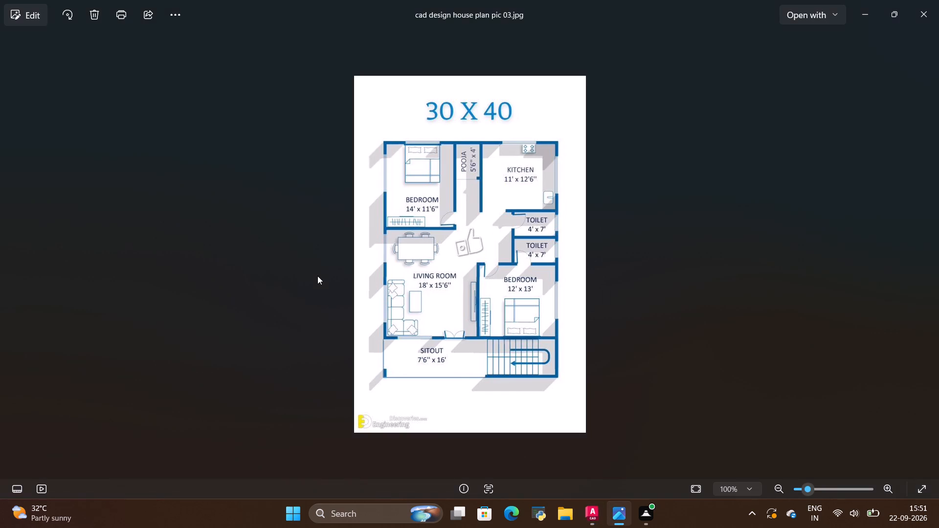
pyautogui.hotkey('alt', 'Tab')
pyautogui.scroll(2, 254, 299)
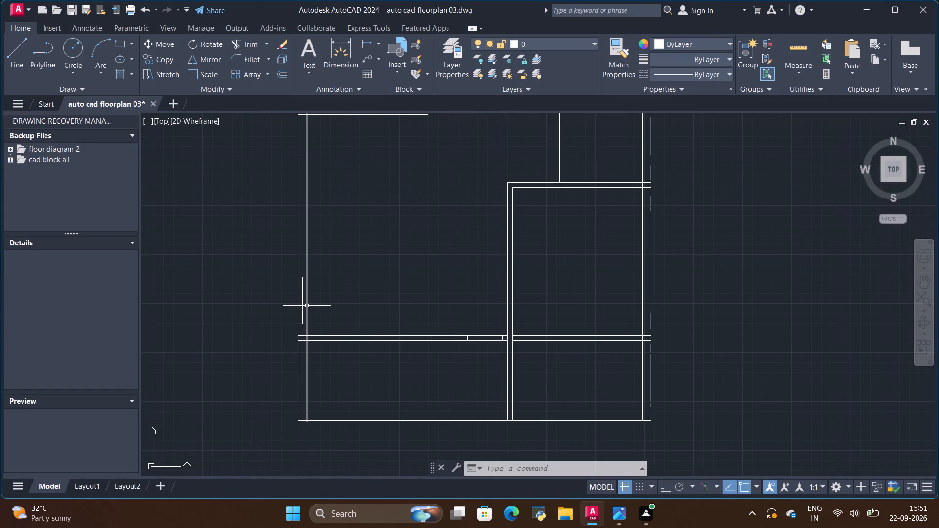
pyautogui.click(303, 310)
pyautogui.scroll(3, 301, 314)
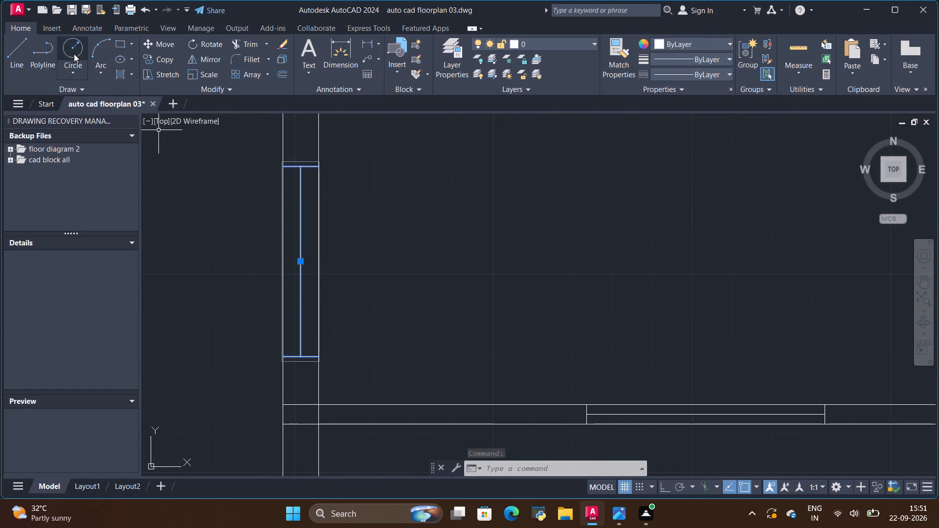
pyautogui.click(158, 58)
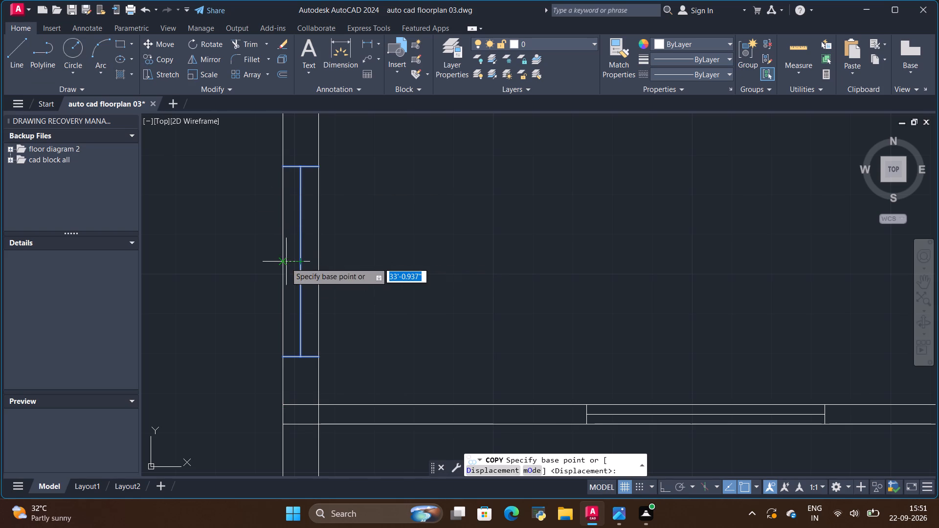
pyautogui.click(282, 263)
pyautogui.scroll(-4, 228, 281)
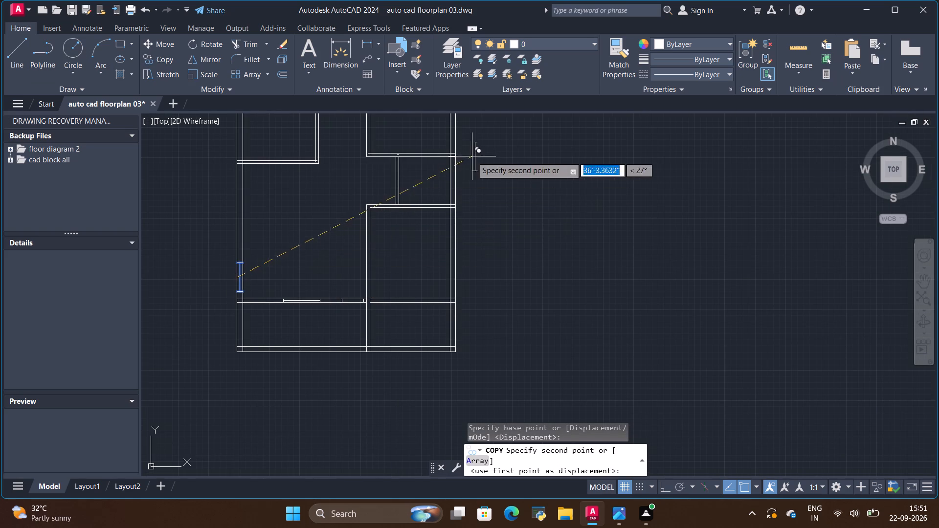
pyautogui.scroll(3, 448, 261)
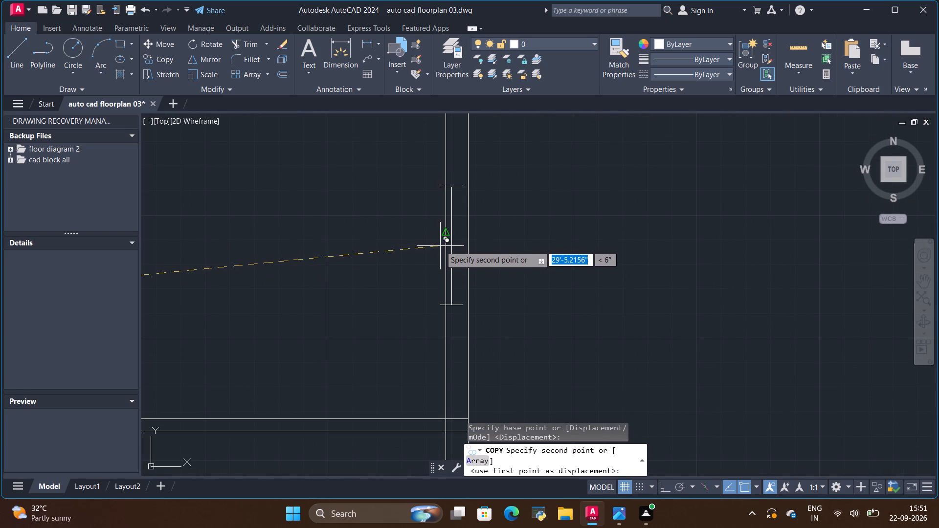
pyautogui.click(448, 234)
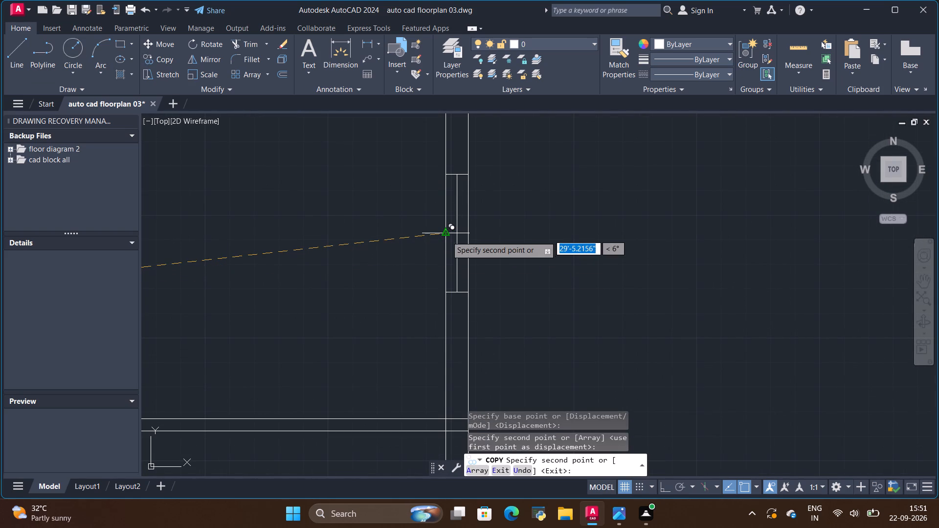
# Place another copy of the window at the midpoint of the kitchen's east wall inner line and finish copying.
pyautogui.scroll(-5, 402, 269)
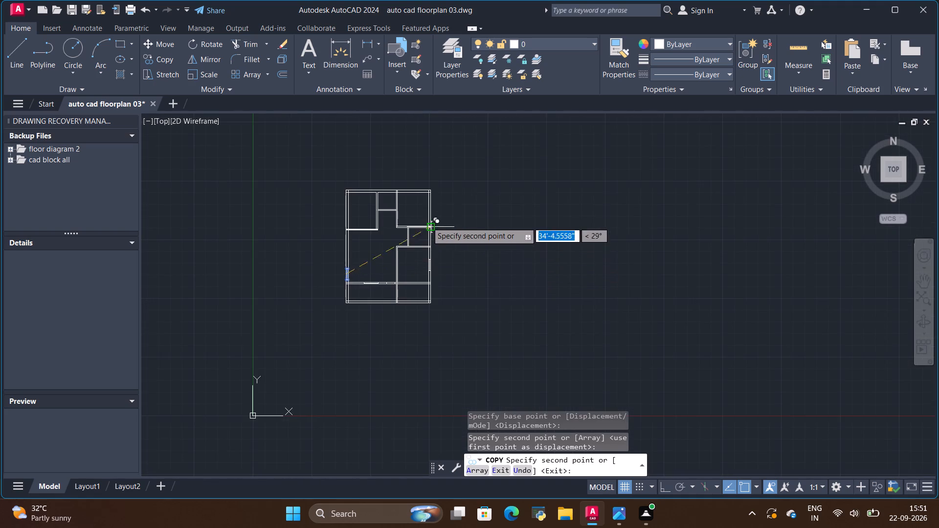
pyautogui.scroll(5, 416, 209)
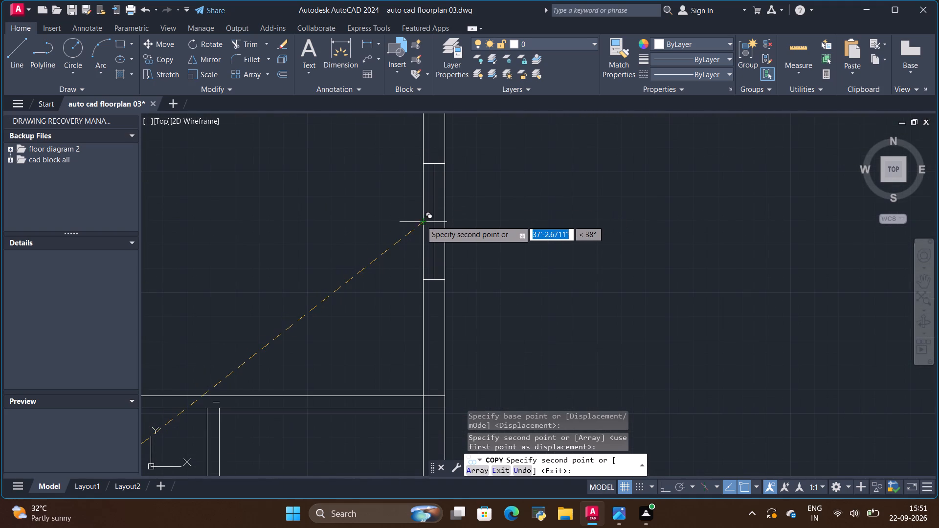
pyautogui.click(421, 221)
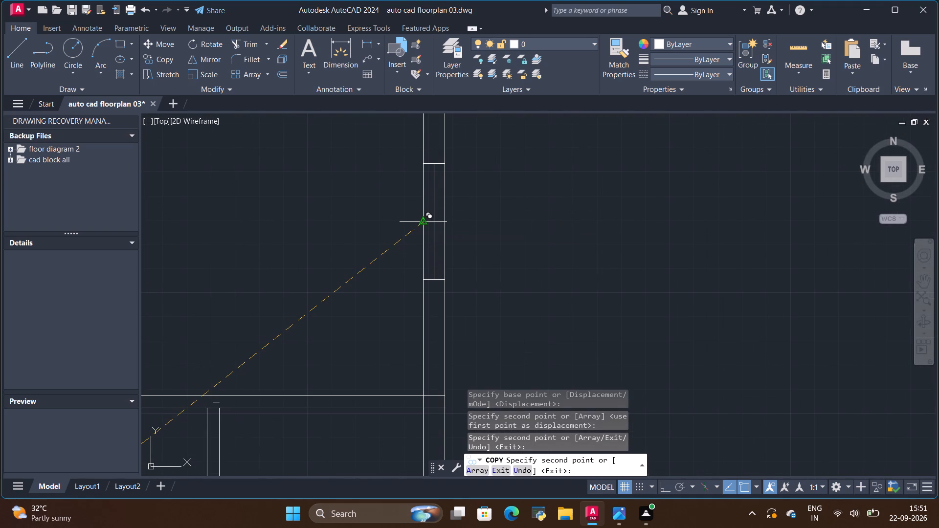
pyautogui.press('Return')
# Move the living room's west window about 2' north along its wall, using its lower outer corner as base point.
pyautogui.scroll(-4, 444, 253)
pyautogui.scroll(2, 345, 331)
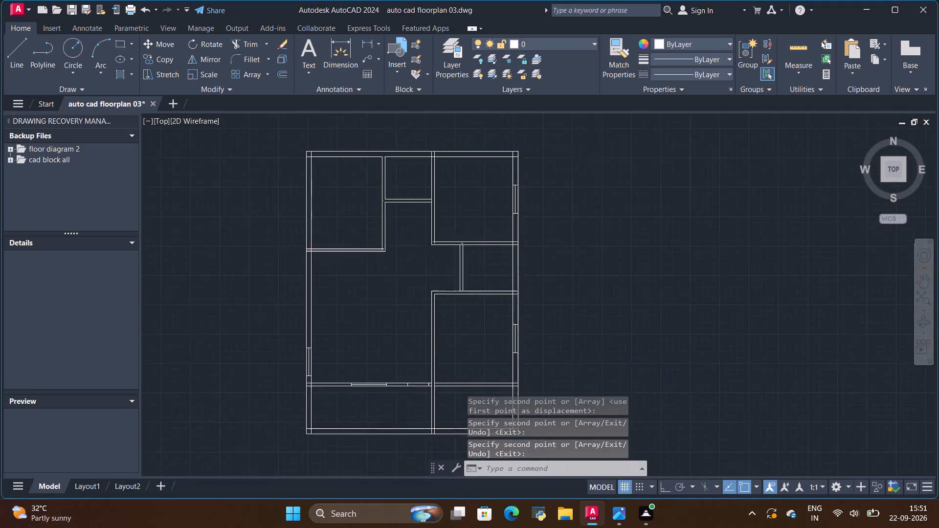
pyautogui.scroll(3, 265, 394)
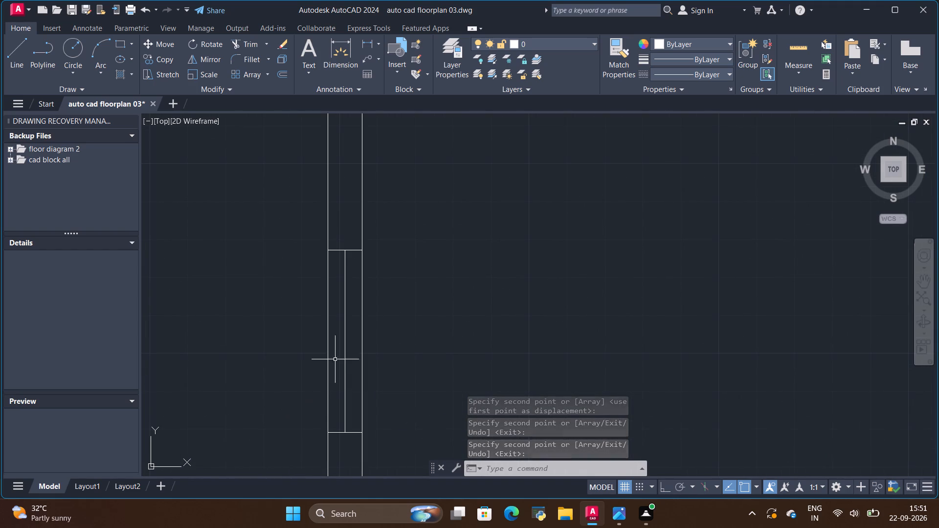
pyautogui.click(343, 347)
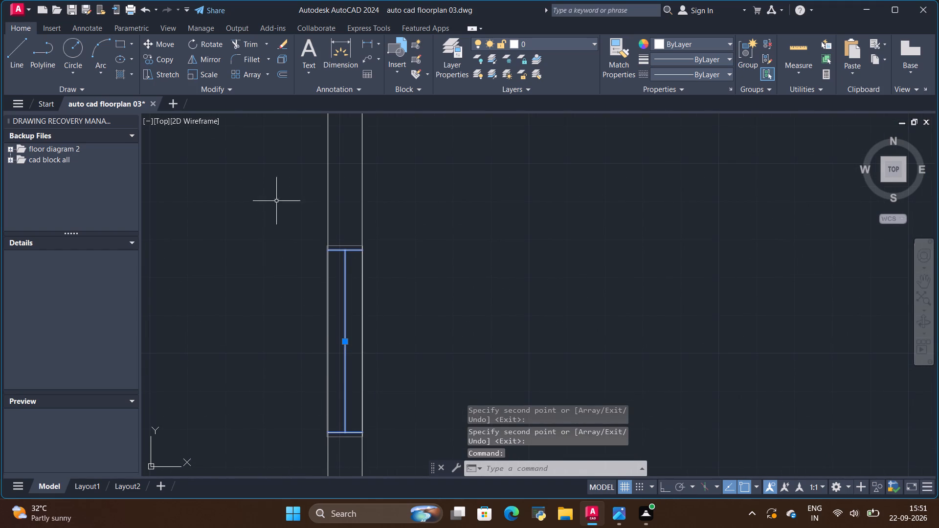
pyautogui.click(167, 47)
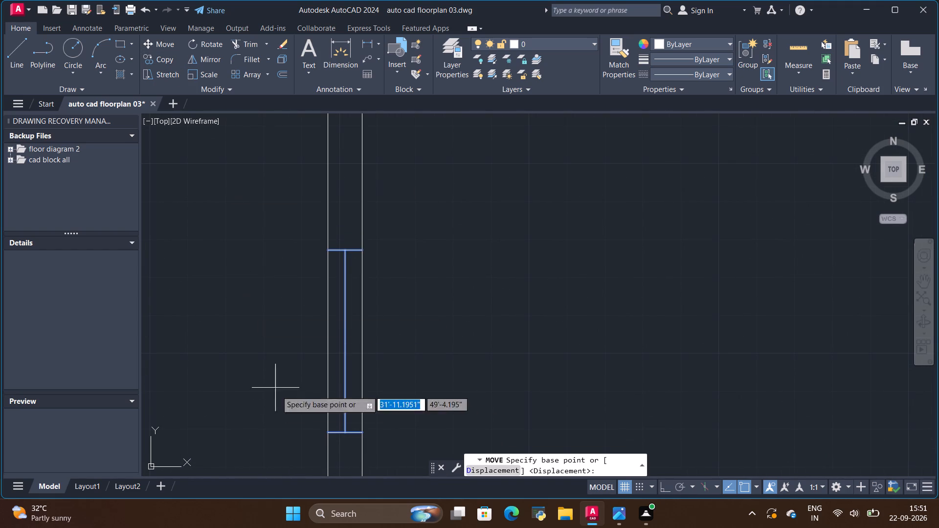
pyautogui.click(334, 434)
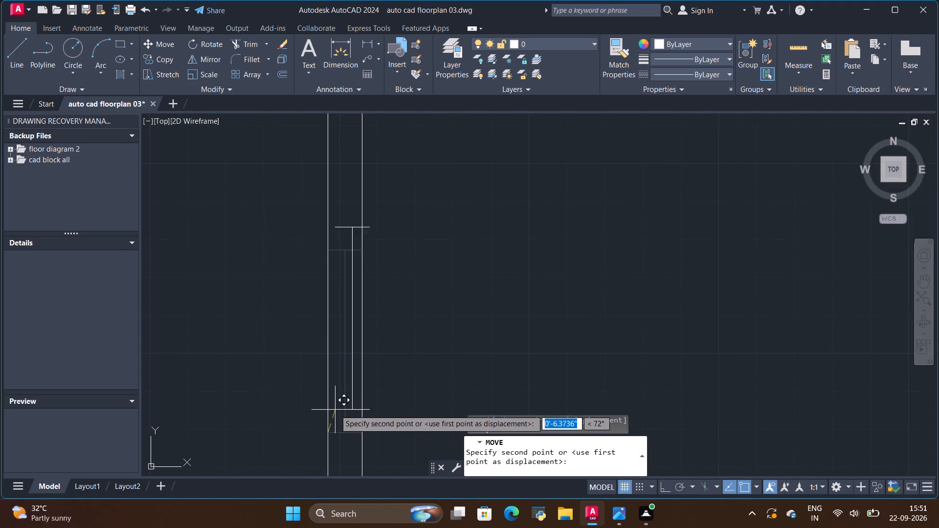
pyautogui.scroll(-4, 326, 341)
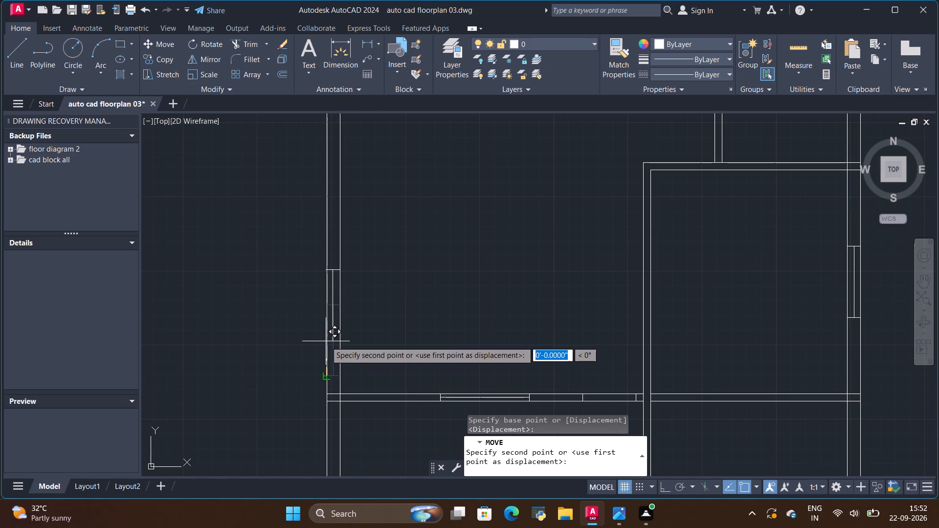
pyautogui.scroll(2, 325, 330)
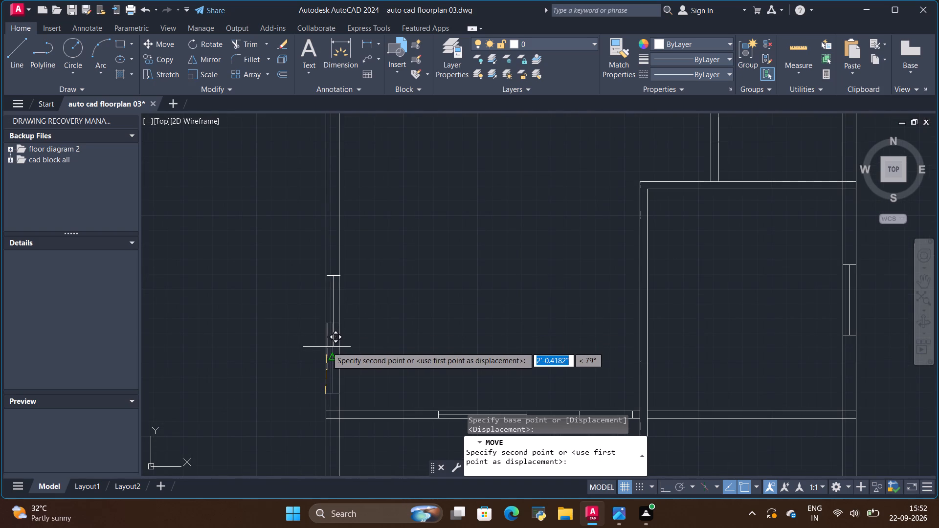
pyautogui.click(327, 347)
# Move the living room window about 4.18" west so its lower outer corner sits on the west wall's outer face.
pyautogui.scroll(3, 310, 366)
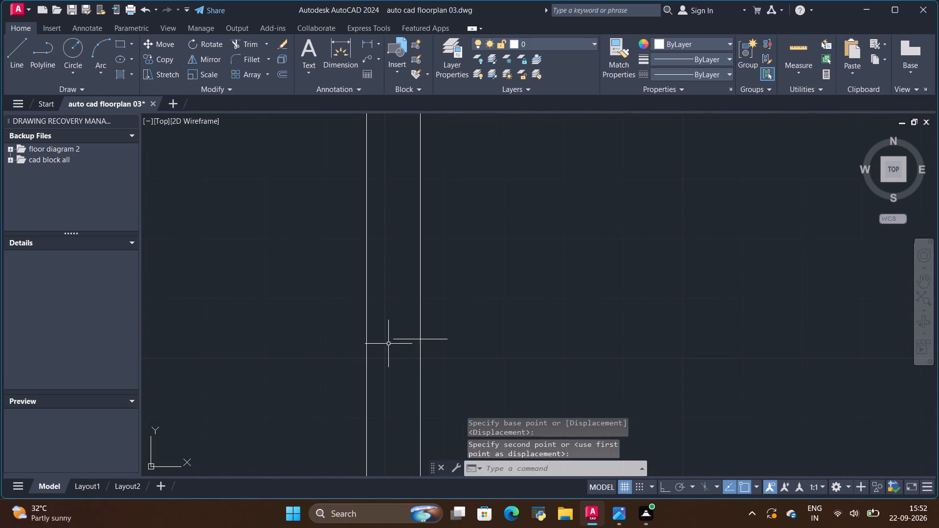
pyautogui.click(394, 340)
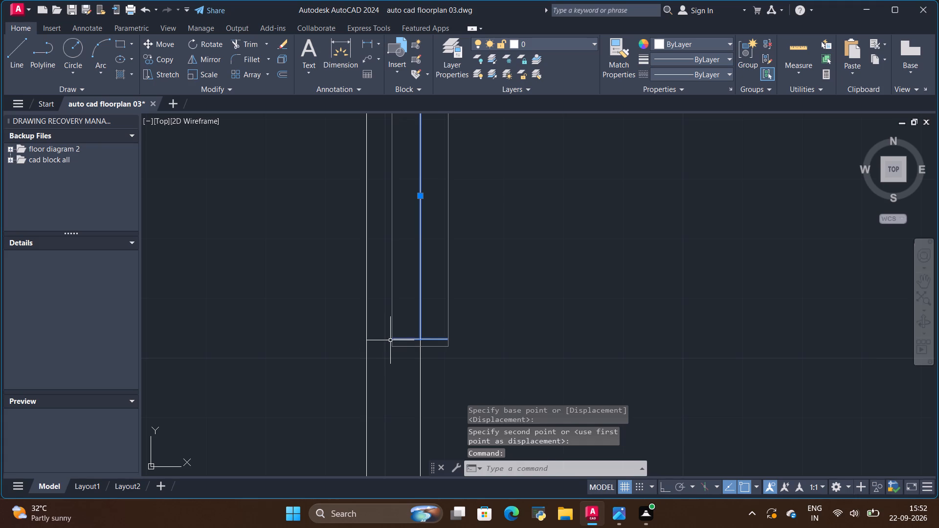
pyautogui.click(391, 340)
pyautogui.press('space')
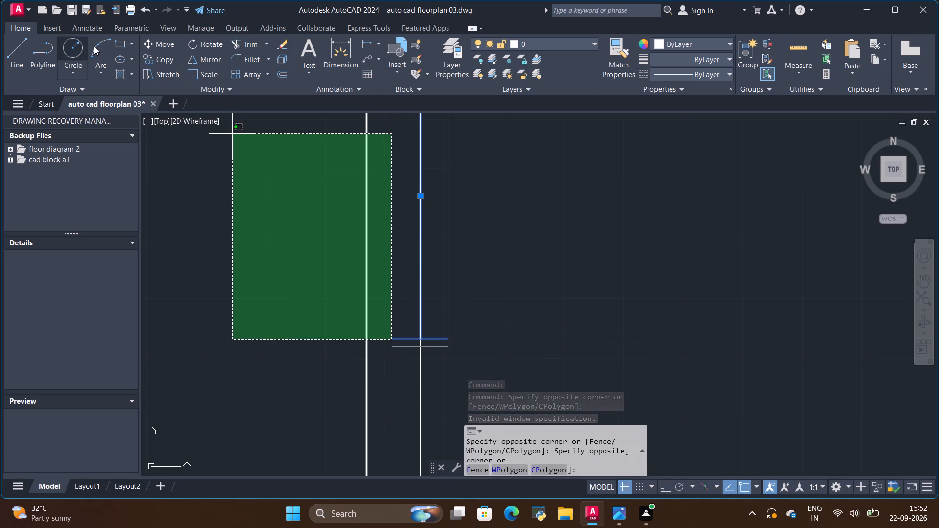
pyautogui.press('space')
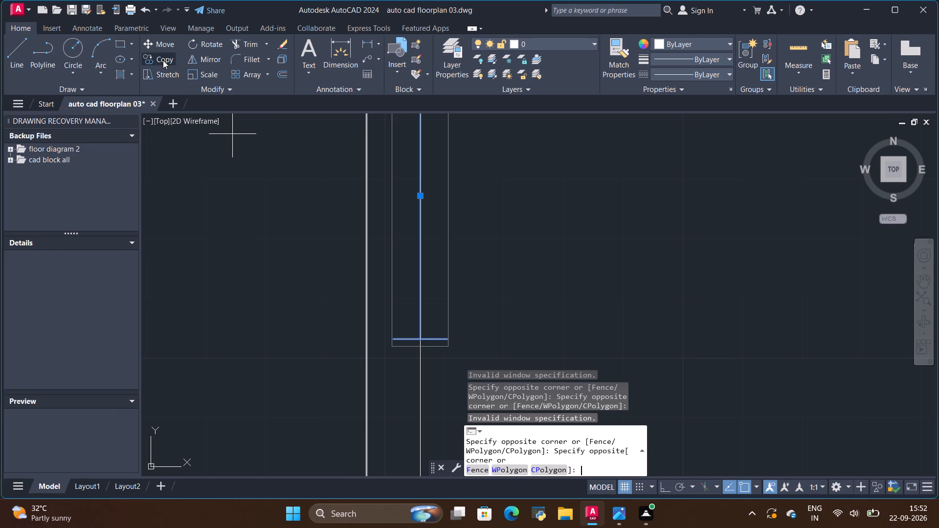
pyautogui.click(162, 45)
pyautogui.press('space')
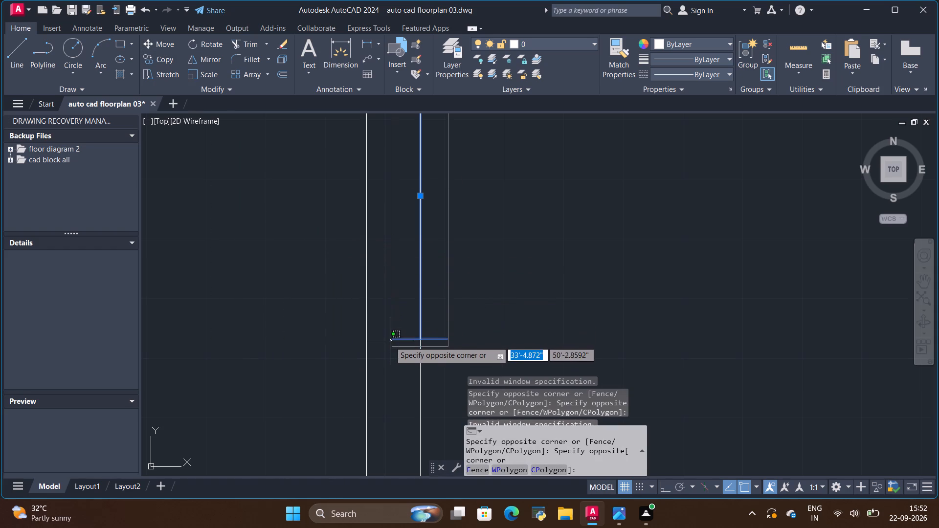
pyautogui.click(155, 43)
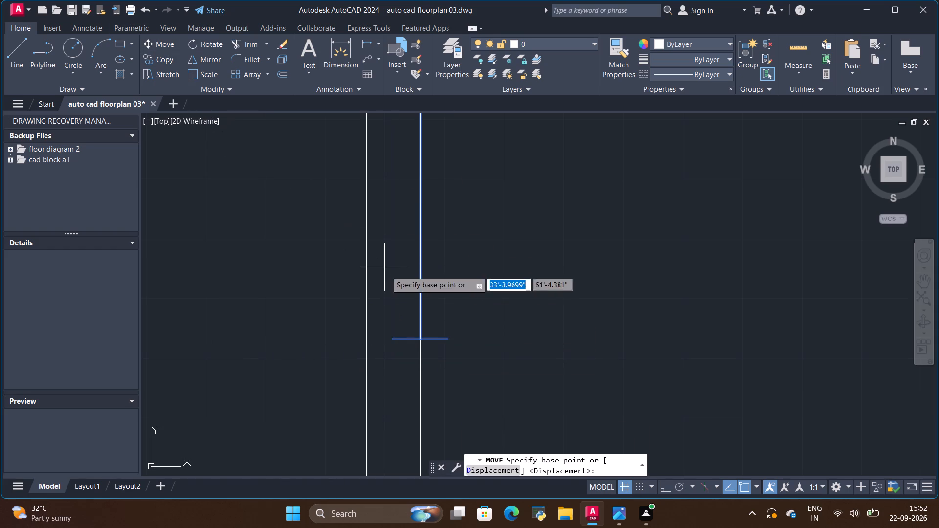
pyautogui.click(391, 341)
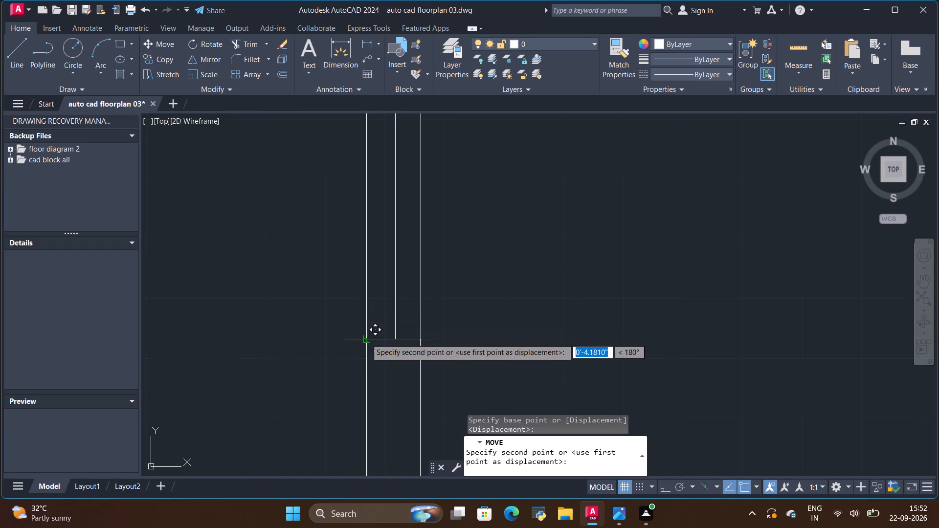
pyautogui.click(366, 338)
# Check the reference image for the window positions along the living room's west wall.
pyautogui.scroll(-3, 385, 302)
pyautogui.scroll(-2, 466, 269)
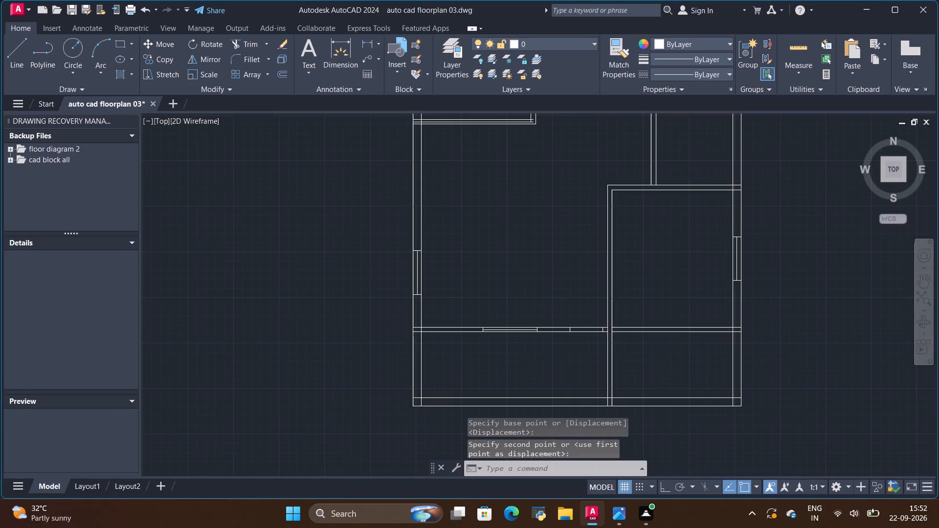
pyautogui.scroll(2, 427, 174)
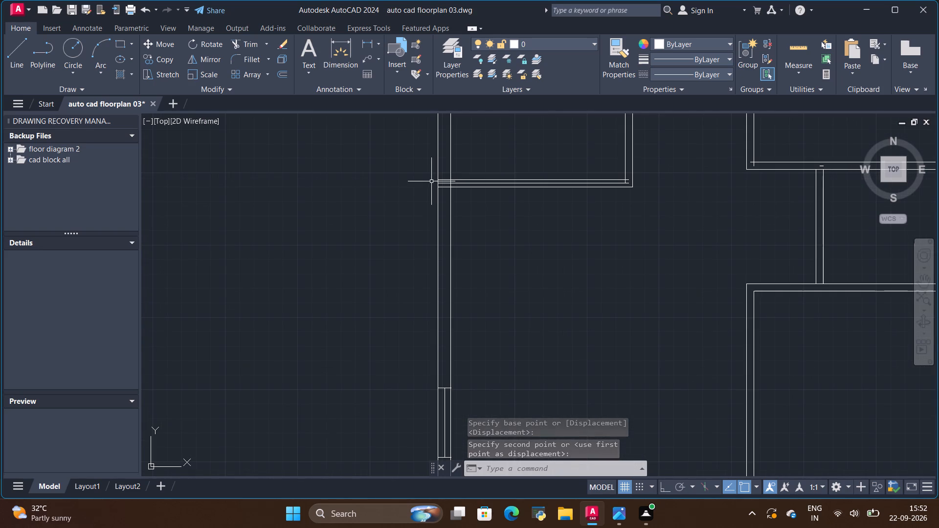
pyautogui.hotkey('alt', 'Tab')
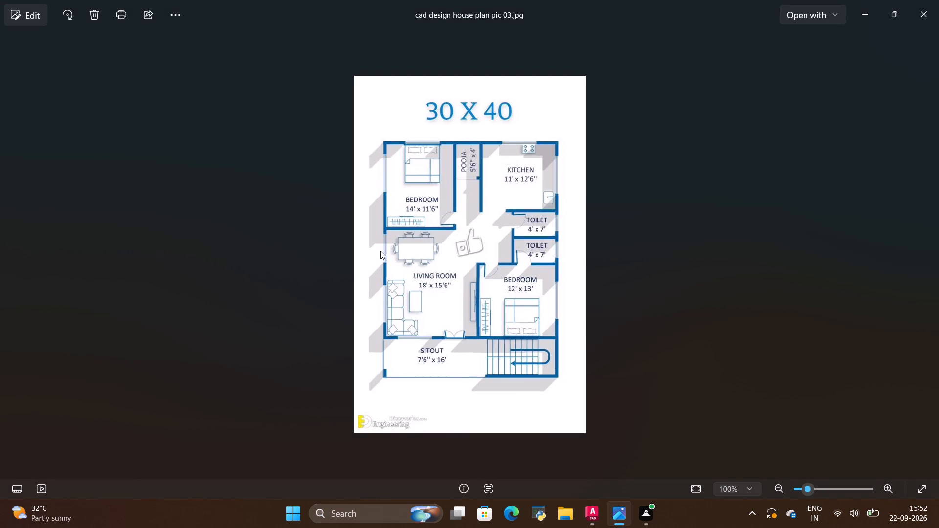
pyautogui.scroll(5, 380, 251)
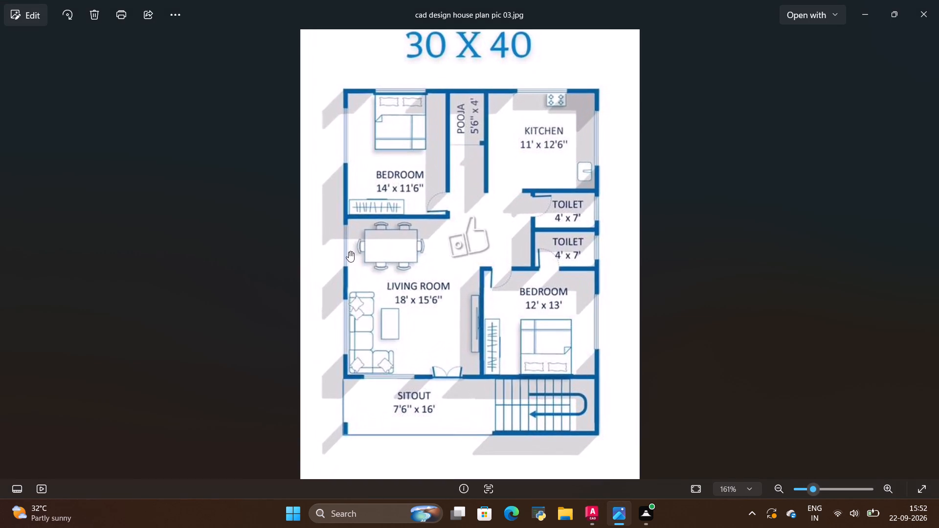
pyautogui.scroll(2, 349, 251)
pyautogui.scroll(-1, 349, 251)
pyautogui.hotkey('alt', 'Tab')
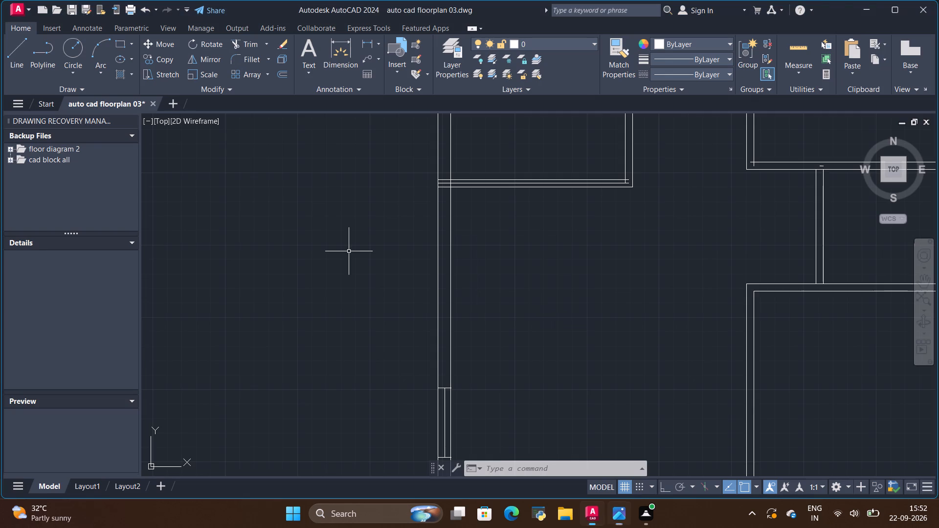
# Copy the living room's west window about 9'-9.5" north, placing its lower outer corner at the midpoint of the west wall's outer line.
pyautogui.scroll(-1, 380, 248)
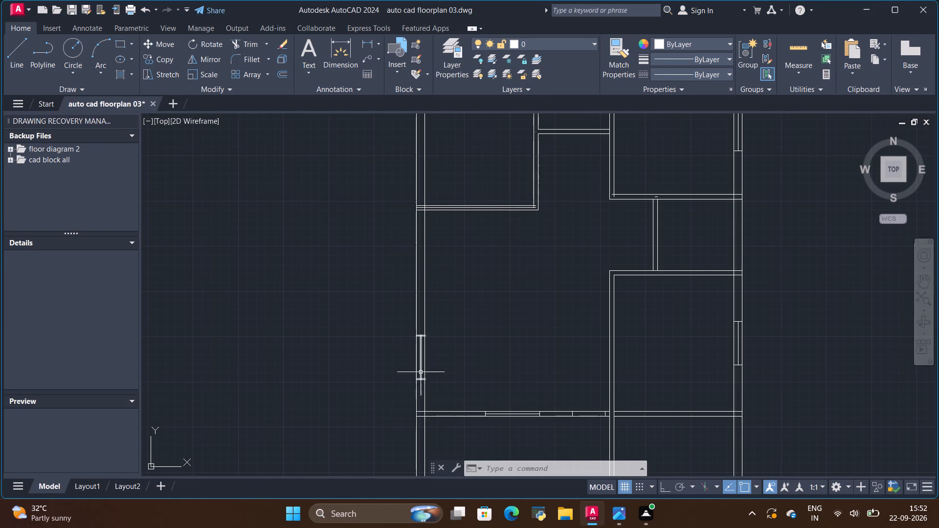
pyautogui.scroll(2, 421, 372)
pyautogui.click(418, 378)
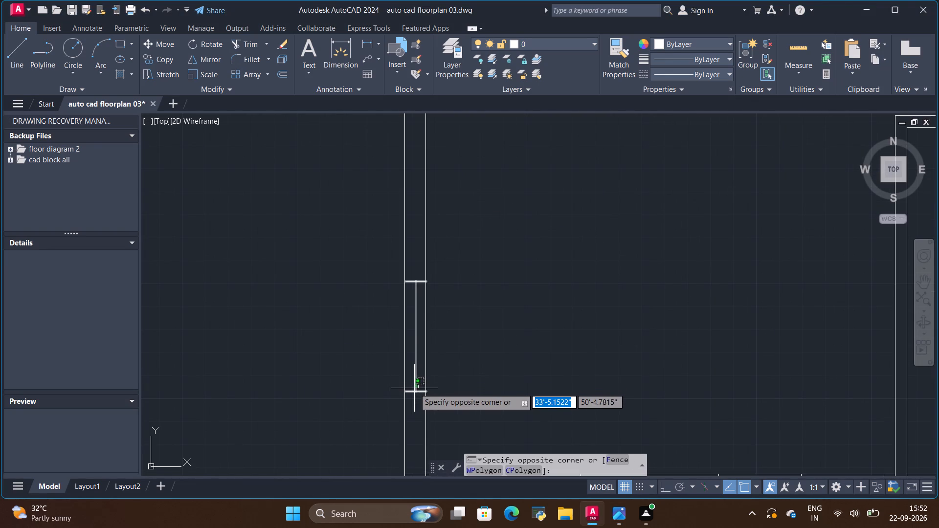
pyautogui.click(414, 388)
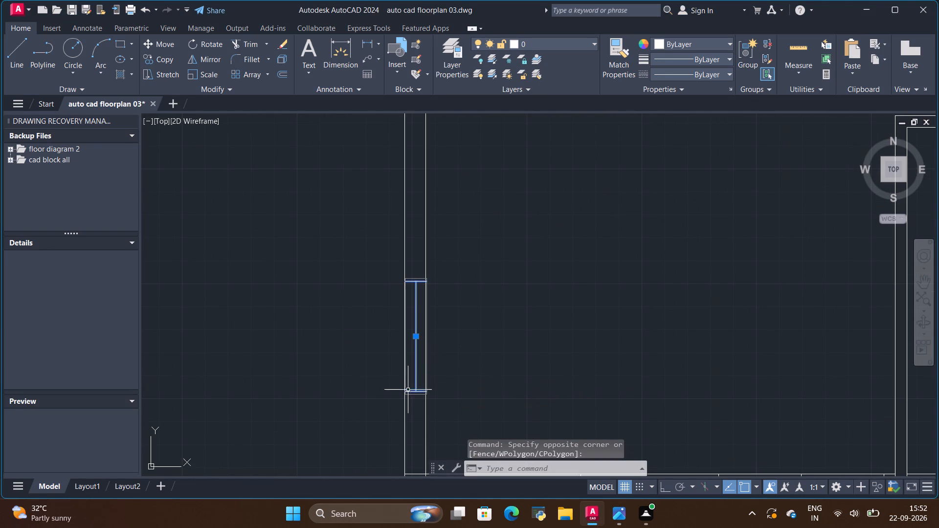
pyautogui.click(172, 58)
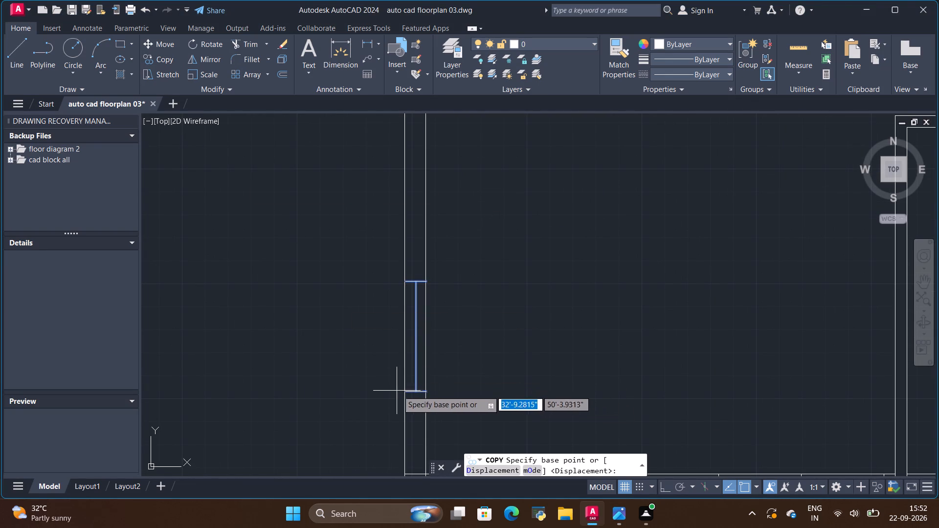
pyautogui.click(407, 391)
pyautogui.scroll(-2, 409, 234)
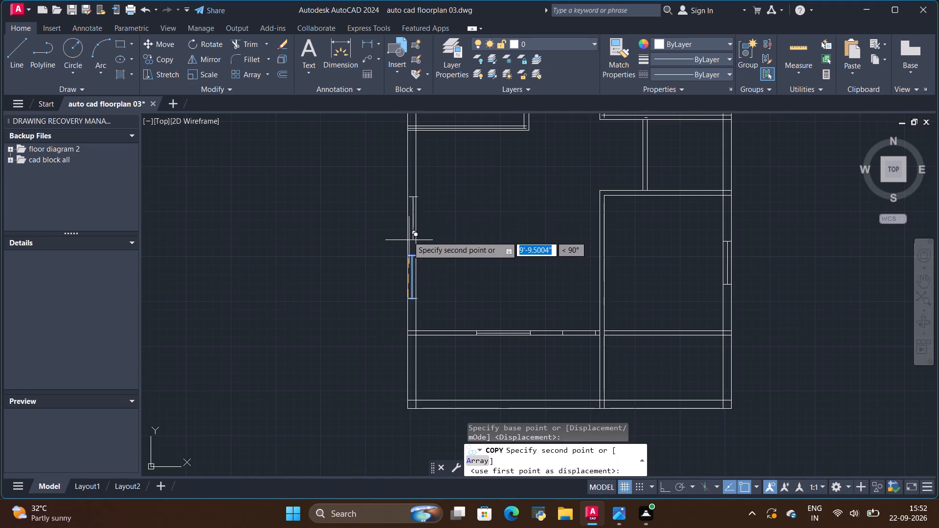
pyautogui.scroll(2, 408, 201)
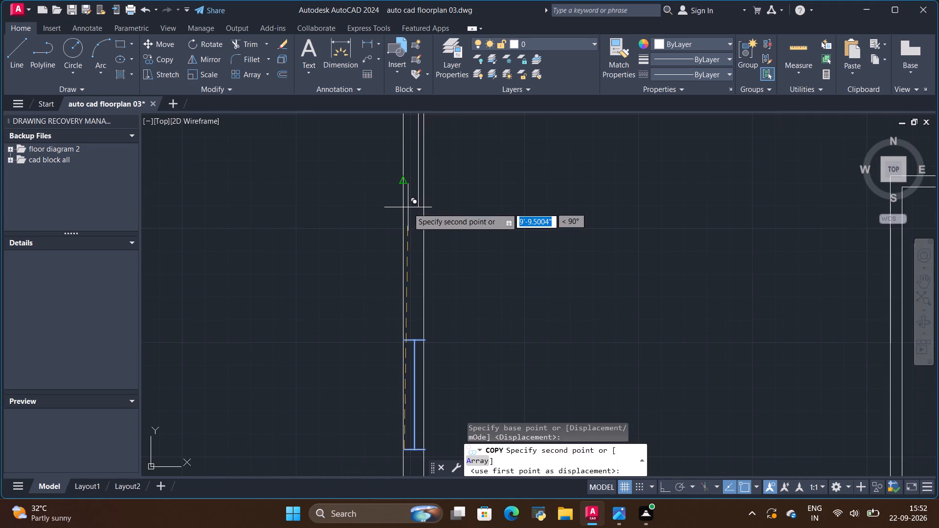
pyautogui.scroll(-1, 405, 183)
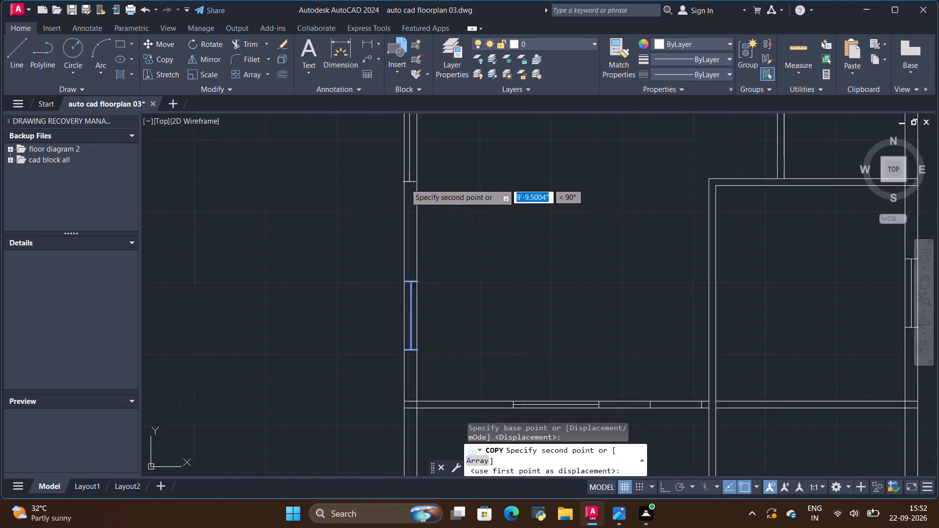
pyautogui.scroll(-1, 405, 183)
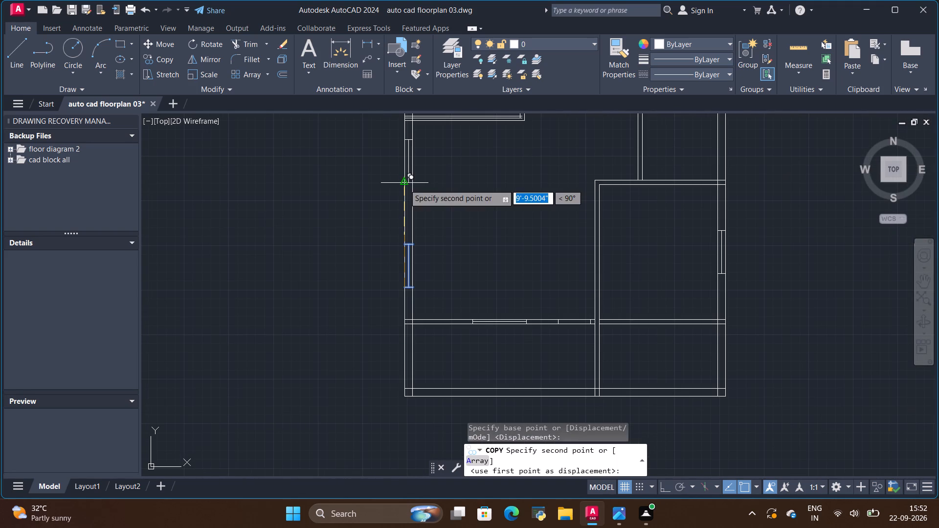
pyautogui.scroll(3, 402, 197)
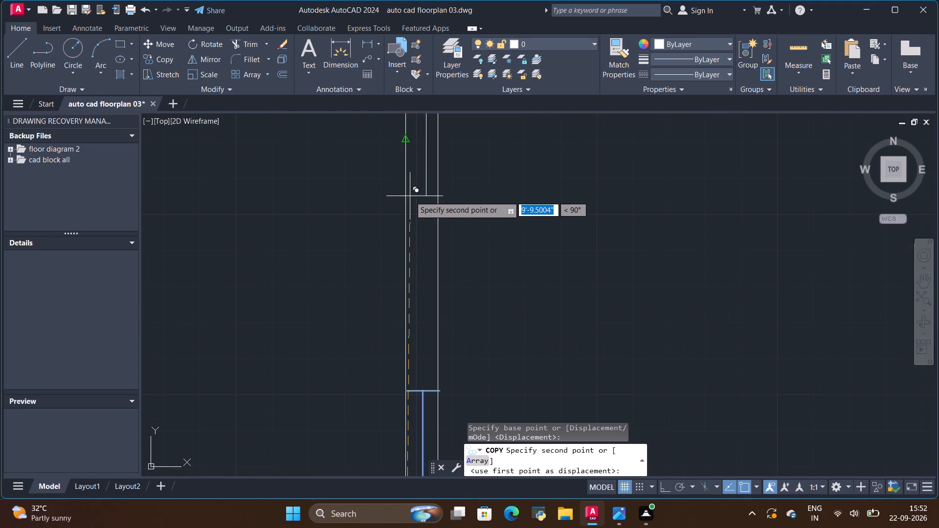
pyautogui.click(405, 197)
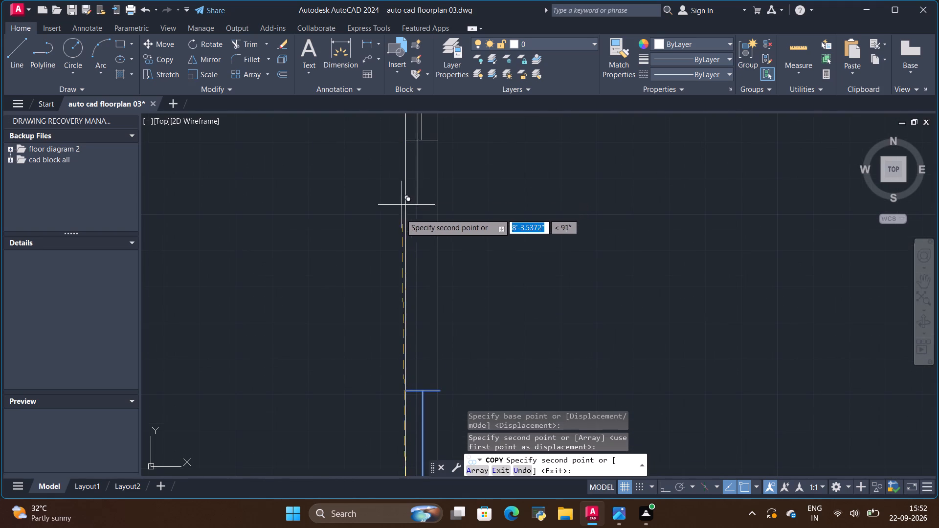
pyautogui.scroll(-4, 456, 281)
pyautogui.press('space')
# Compare the two living room west windows and the rest of the plan with the reference image.
pyautogui.scroll(3, 432, 226)
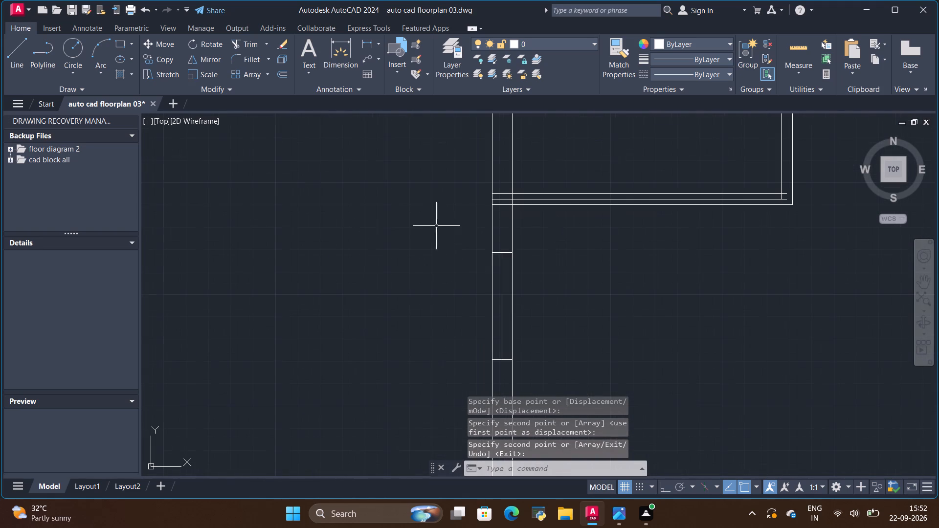
pyautogui.scroll(-3, 414, 224)
pyautogui.scroll(2, 448, 268)
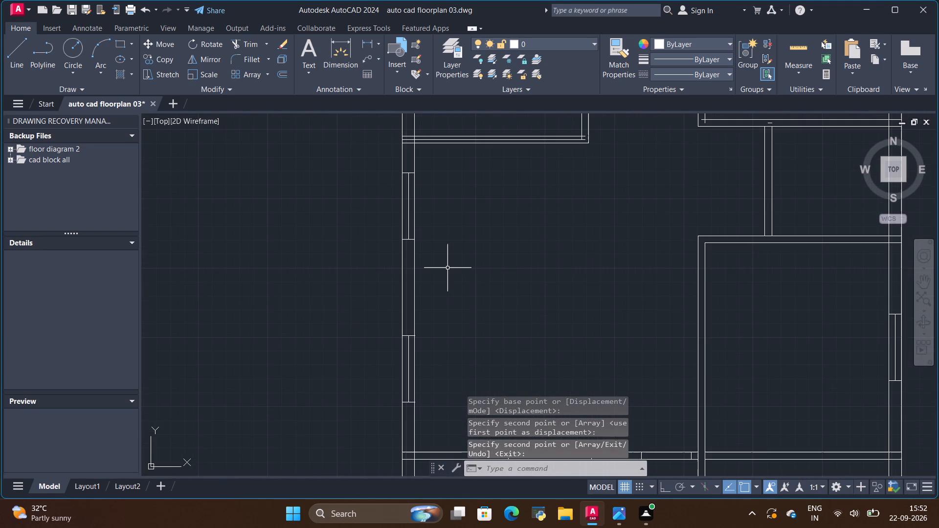
pyautogui.scroll(-1, 447, 267)
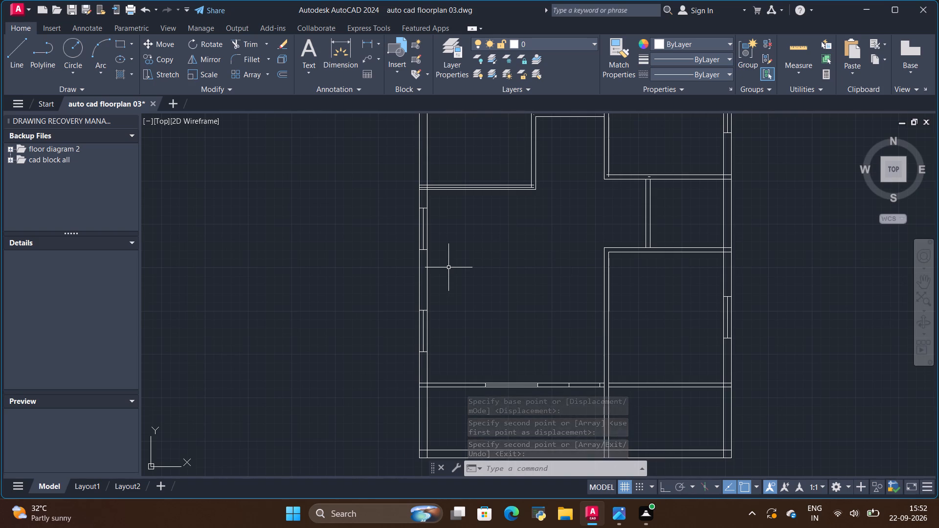
pyautogui.hotkey('alt', 'Tab')
pyautogui.hotkey('alt', 'Tab')
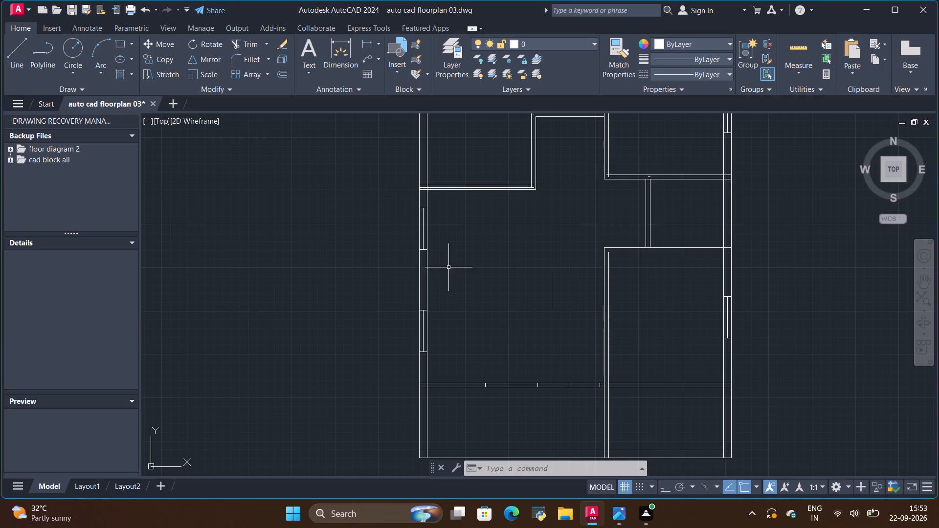
pyautogui.hotkey('alt', 'Tab')
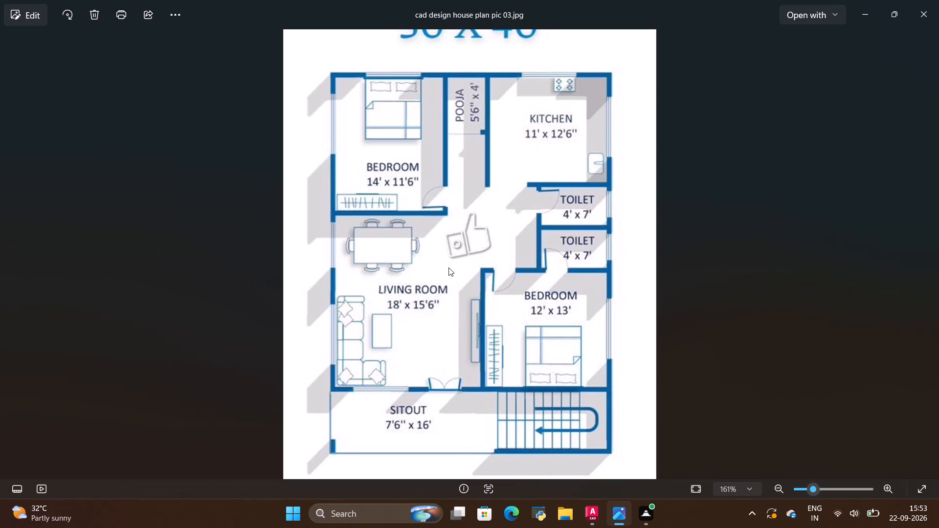
pyautogui.hotkey('alt', 'Tab')
pyautogui.scroll(-1, 452, 264)
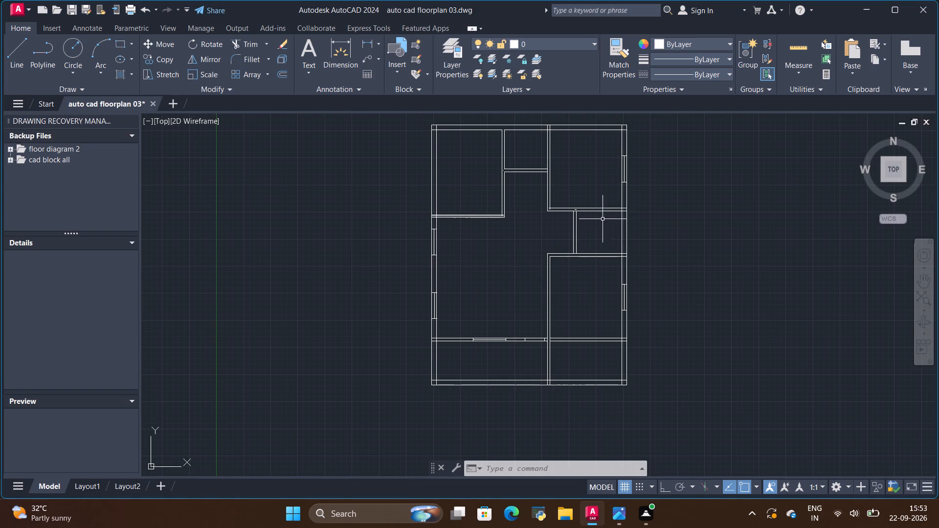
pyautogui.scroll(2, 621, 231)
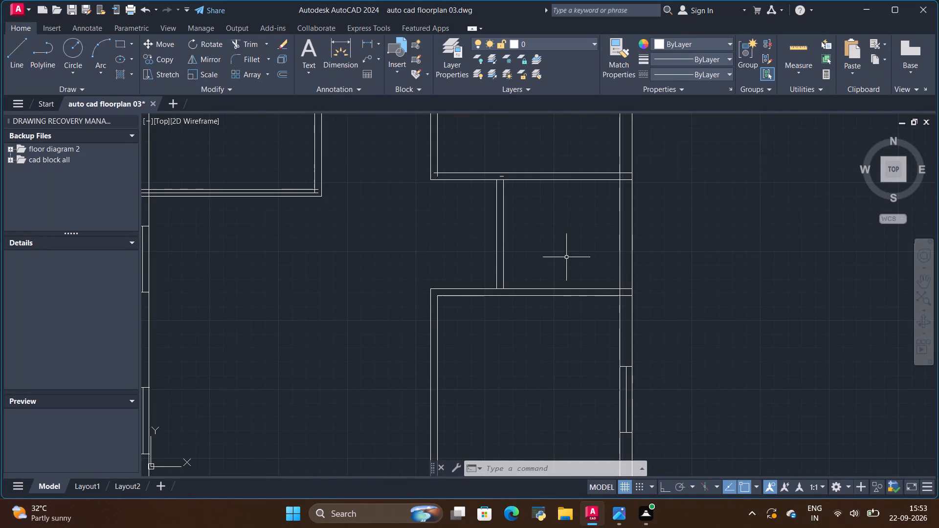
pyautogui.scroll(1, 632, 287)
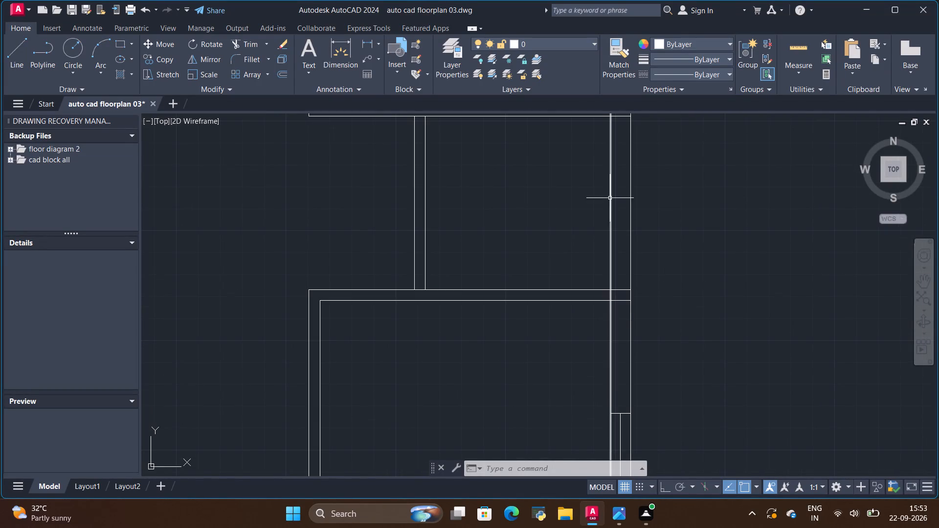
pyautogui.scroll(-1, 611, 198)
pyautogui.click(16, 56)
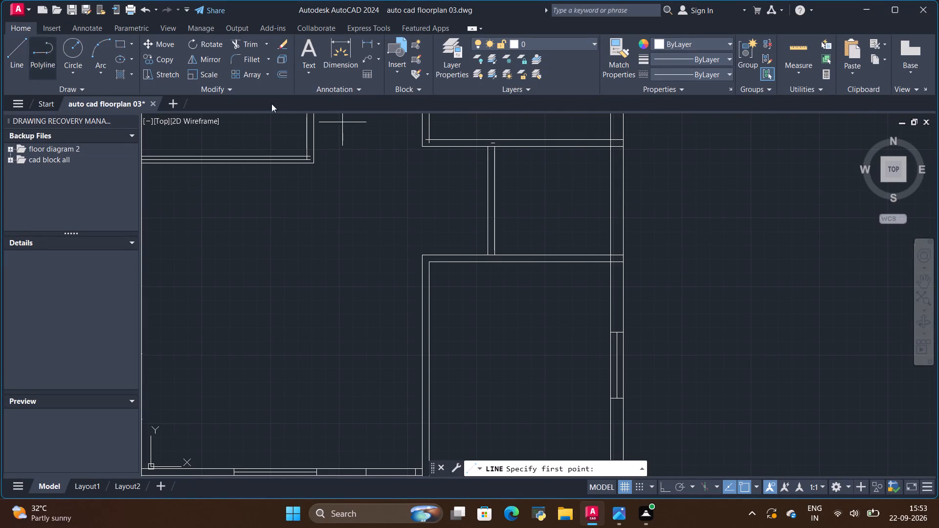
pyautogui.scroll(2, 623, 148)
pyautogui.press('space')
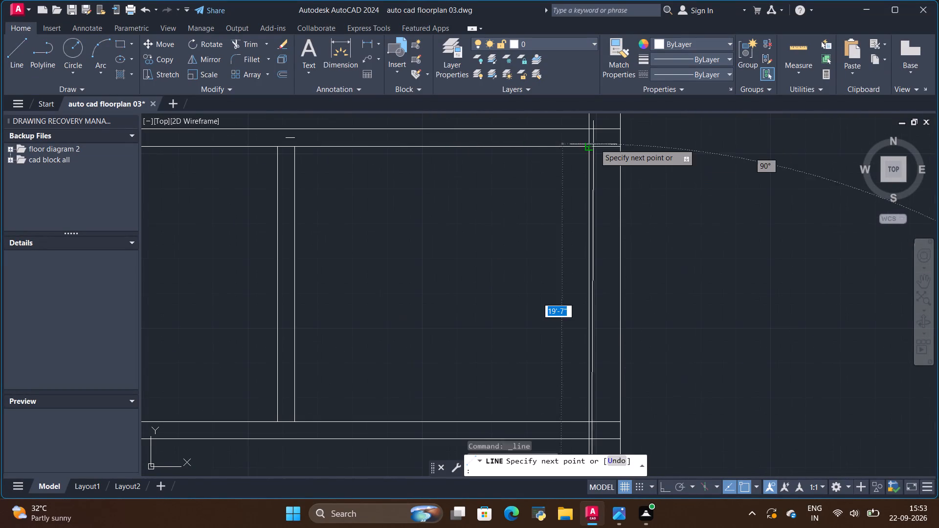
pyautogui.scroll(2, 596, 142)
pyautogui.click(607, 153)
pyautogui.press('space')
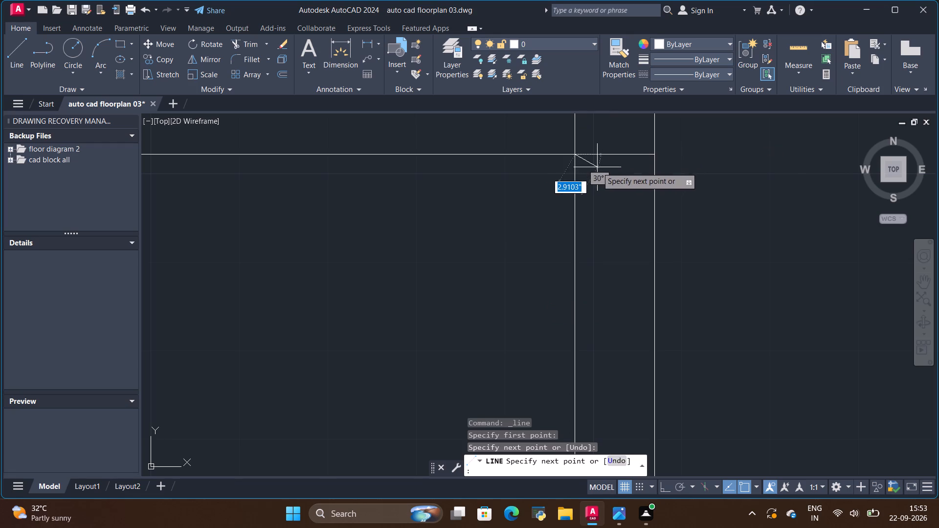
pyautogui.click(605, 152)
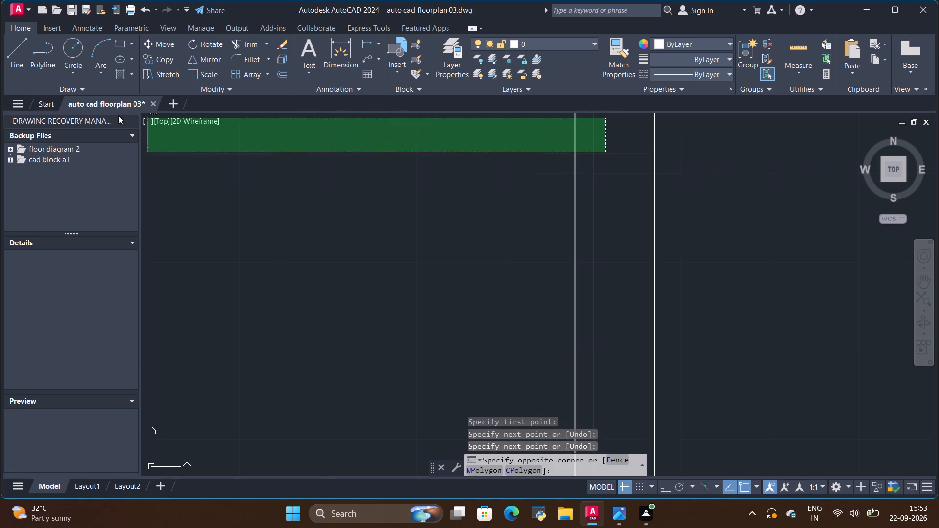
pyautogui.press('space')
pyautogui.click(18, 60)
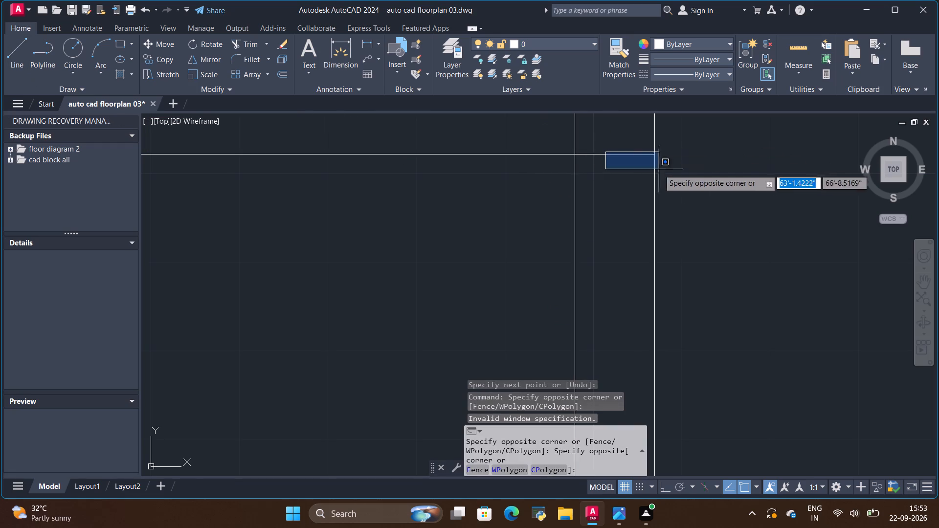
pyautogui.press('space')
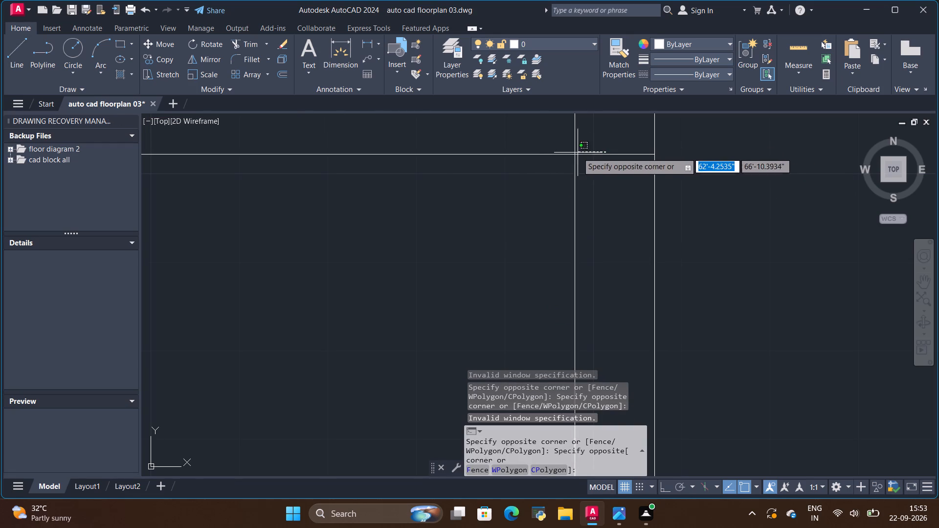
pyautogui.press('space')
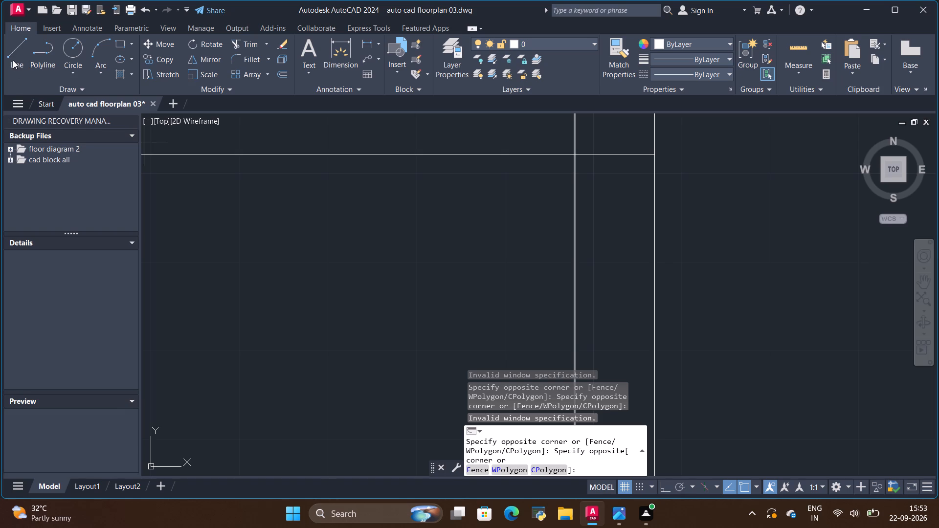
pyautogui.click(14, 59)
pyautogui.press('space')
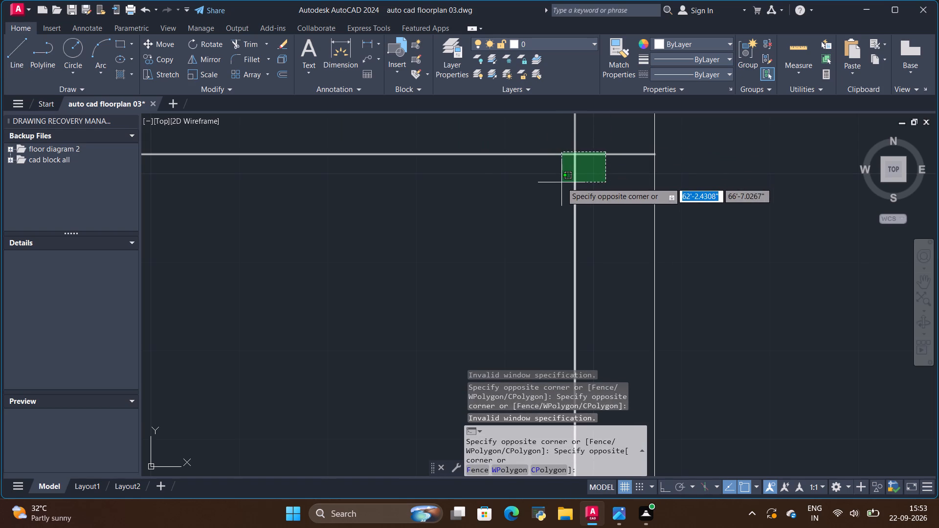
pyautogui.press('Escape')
# Draw a line across the east wall's thickness, from inner to outer face, along the lower line of the toilet area's north wall.
pyautogui.click(12, 57)
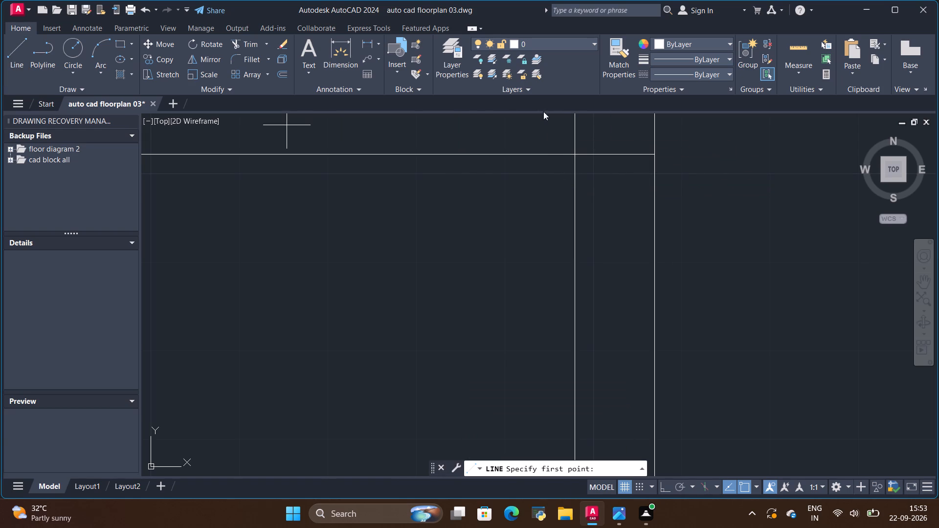
pyautogui.click(575, 153)
pyautogui.click(654, 157)
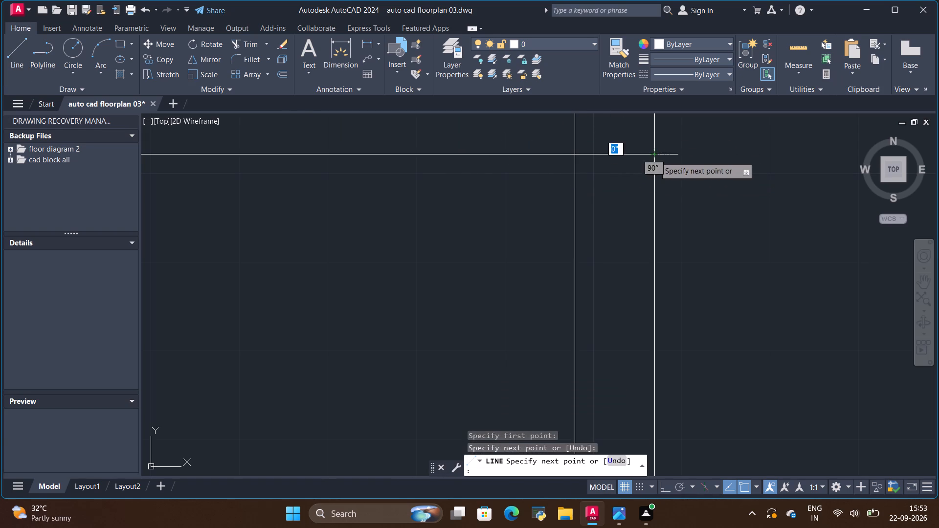
pyautogui.press('space')
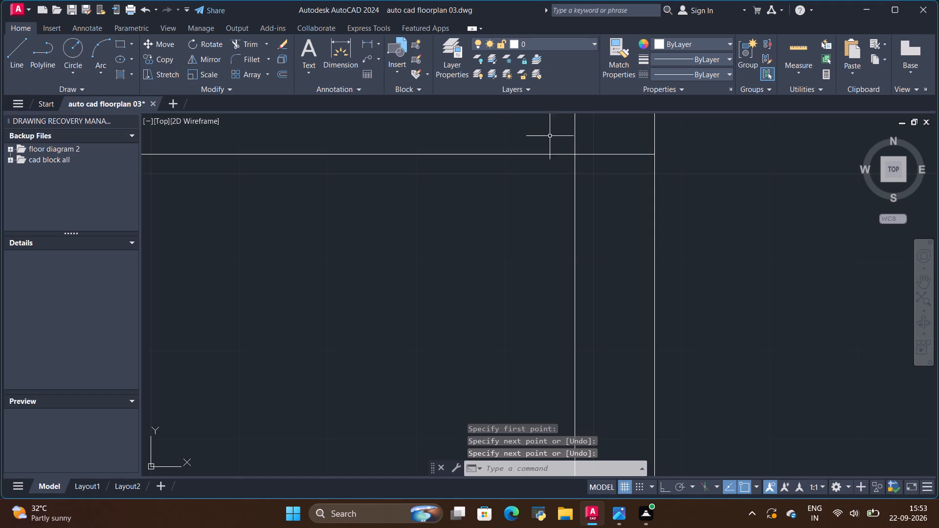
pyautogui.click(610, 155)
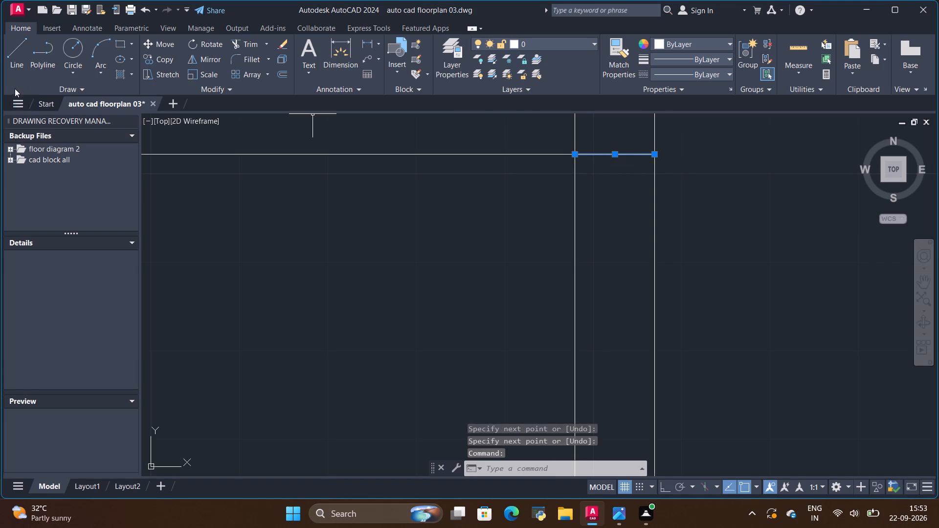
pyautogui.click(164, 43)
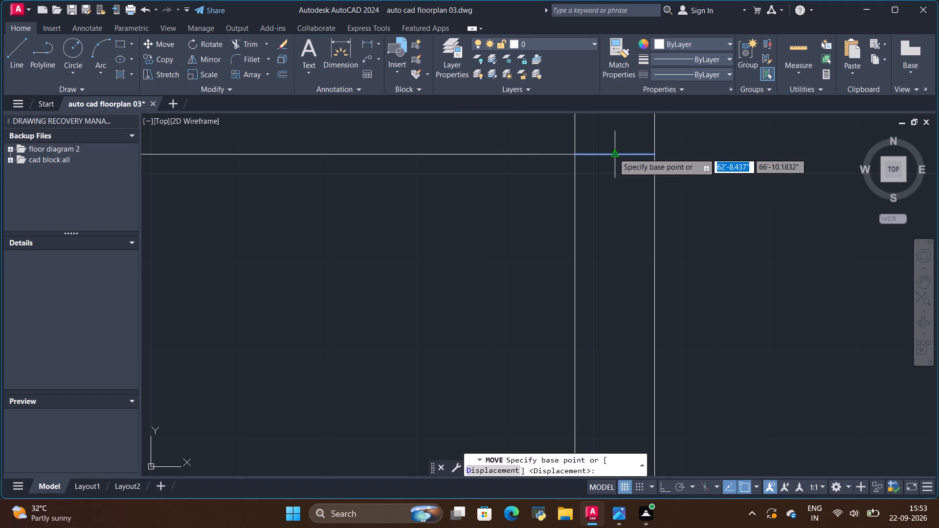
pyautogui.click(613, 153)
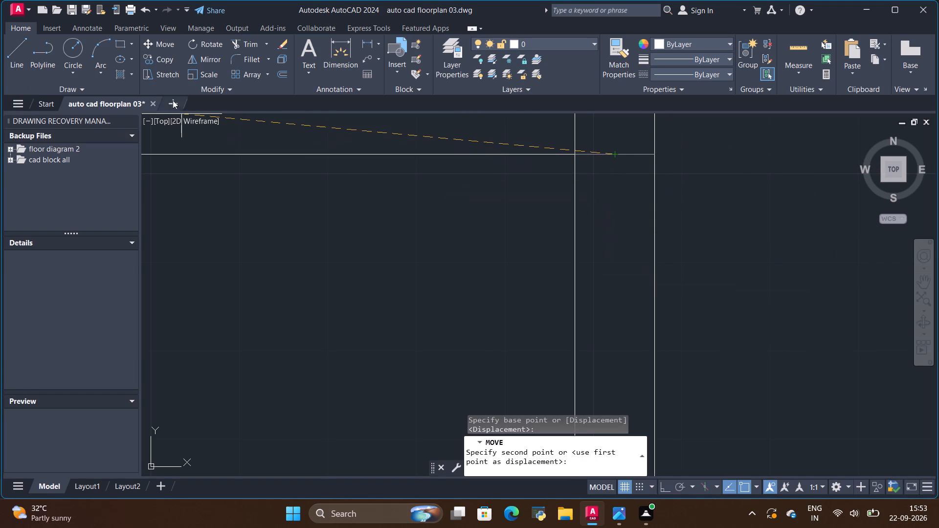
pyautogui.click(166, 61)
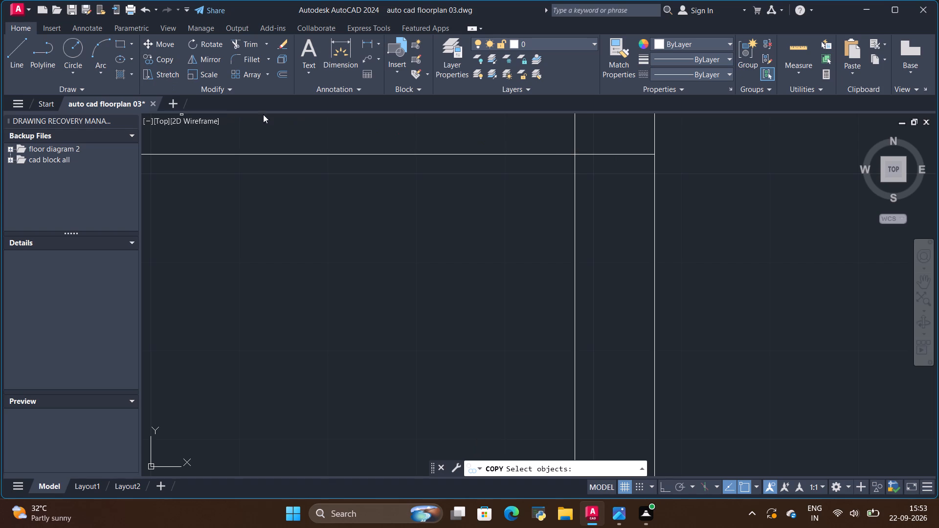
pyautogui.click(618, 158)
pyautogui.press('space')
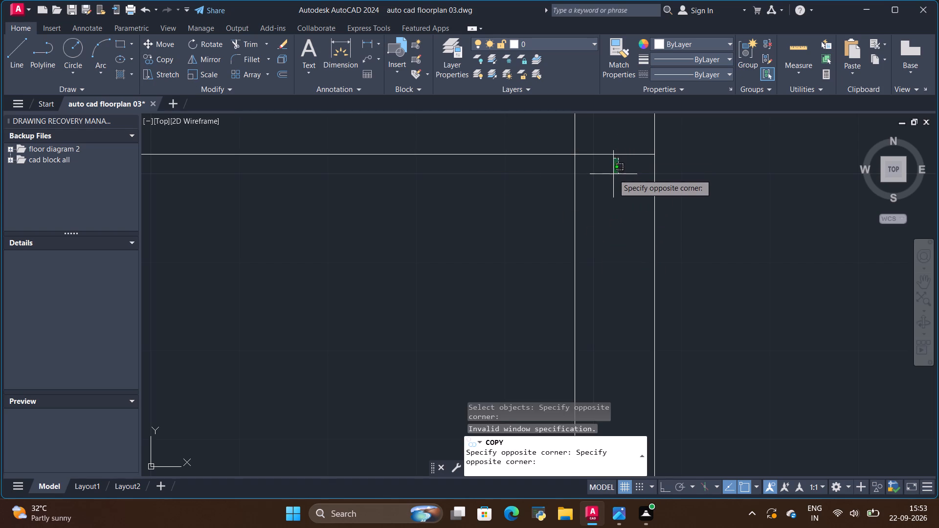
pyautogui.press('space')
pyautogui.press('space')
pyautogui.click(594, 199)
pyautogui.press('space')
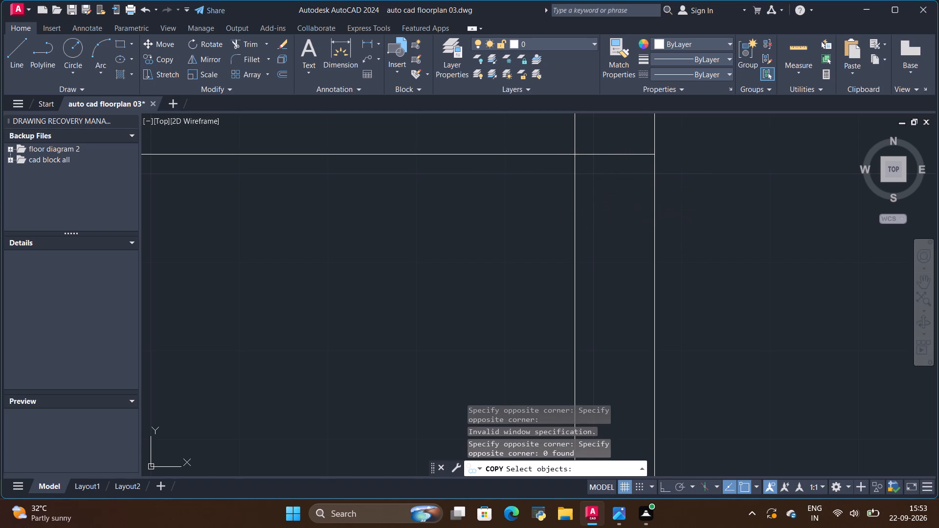
# Copy the line across the toilet's east wall 2' south from its midpoint.
pyautogui.click(613, 155)
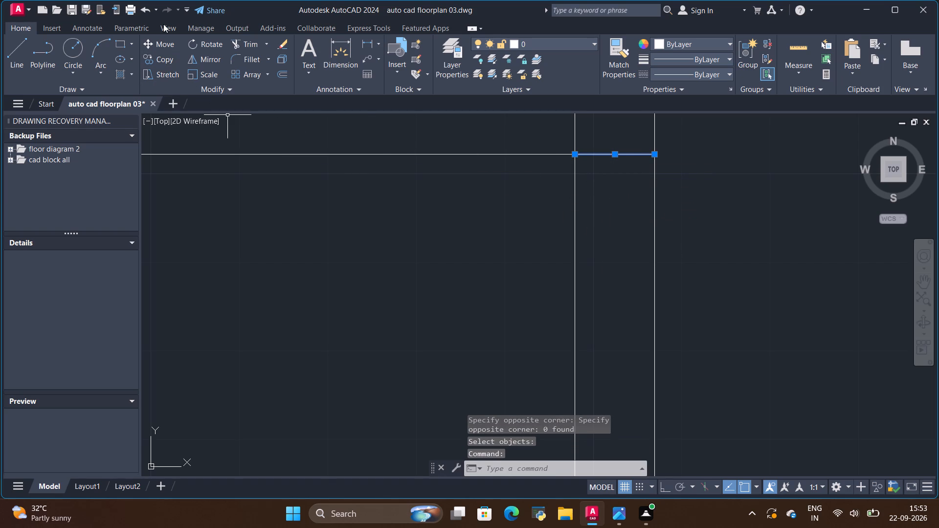
pyautogui.click(156, 58)
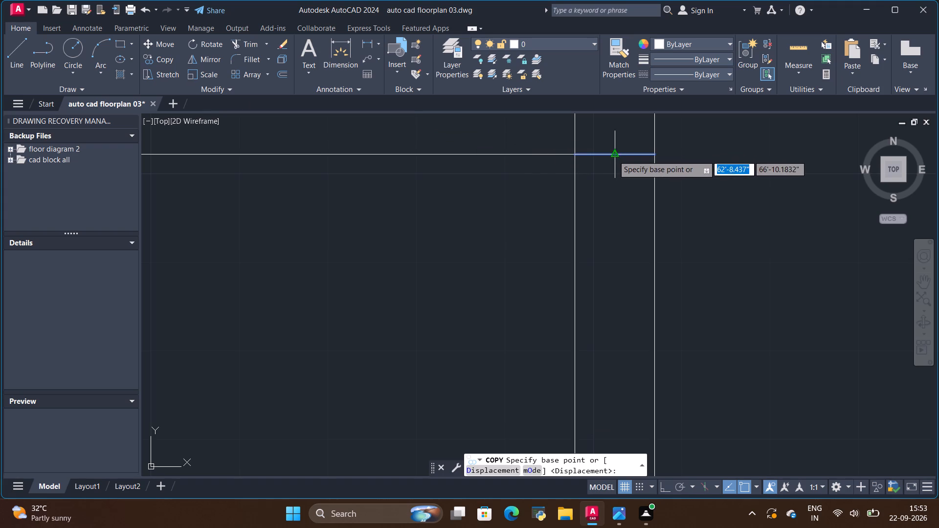
pyautogui.click(613, 155)
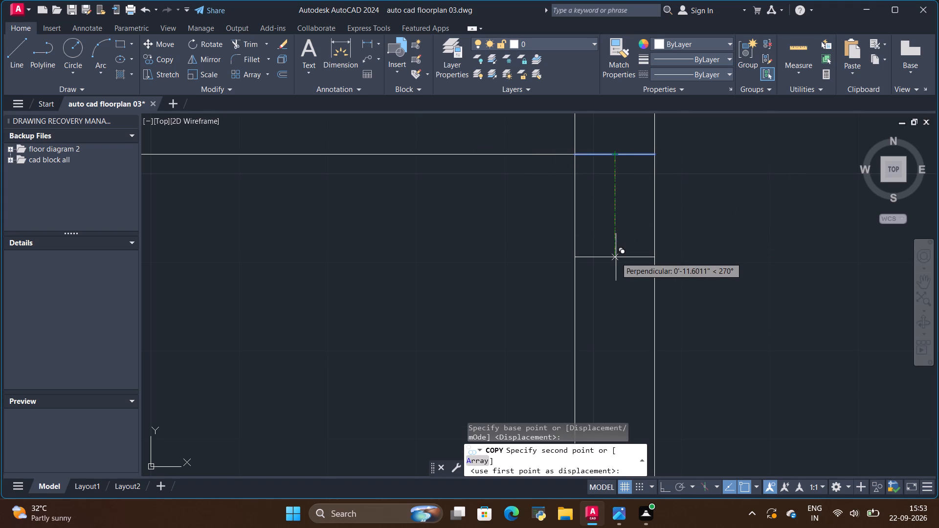
pyautogui.scroll(-3, 614, 257)
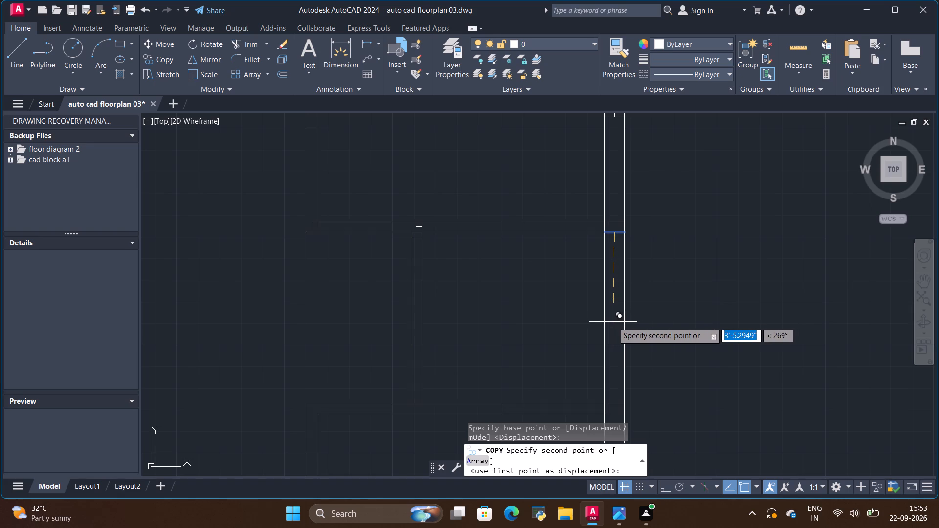
pyautogui.scroll(2, 614, 322)
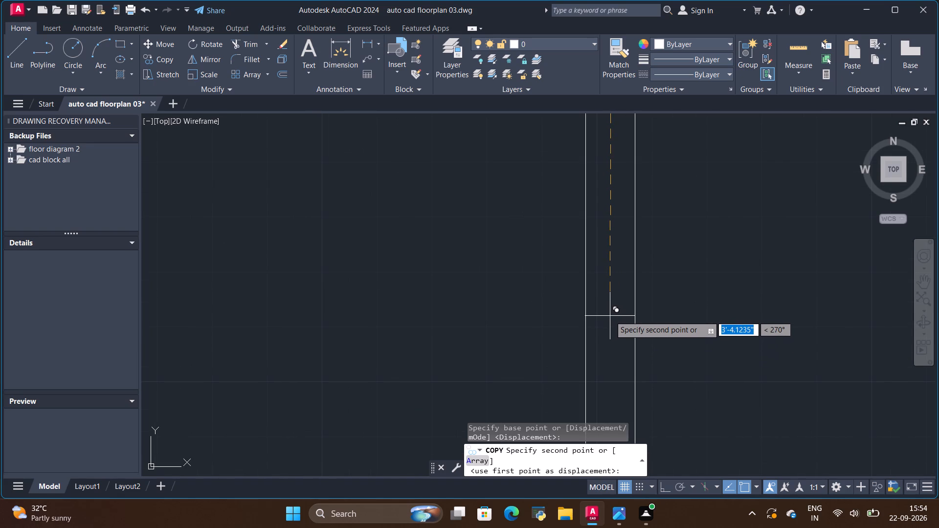
pyautogui.scroll(-1, 610, 316)
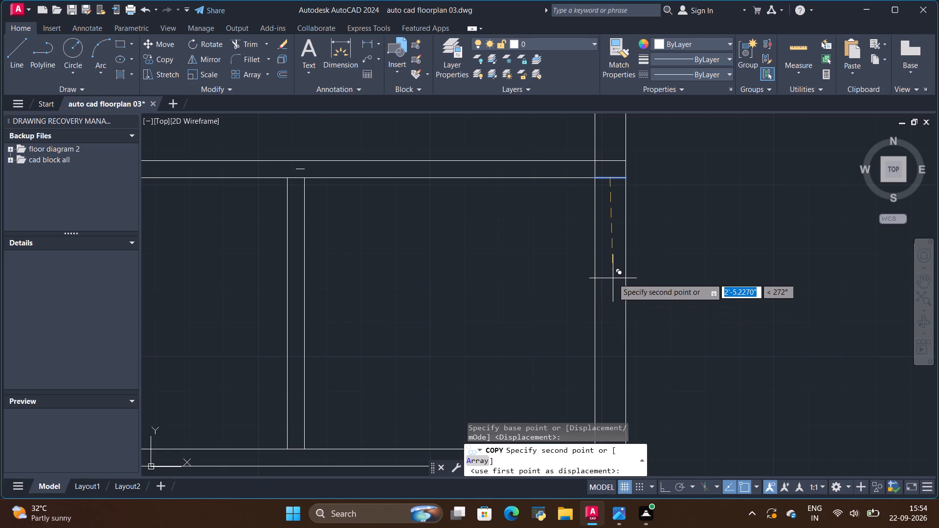
pyautogui.press('BackSpace')
pyautogui.press('BackSpace')
pyautogui.write("2'")
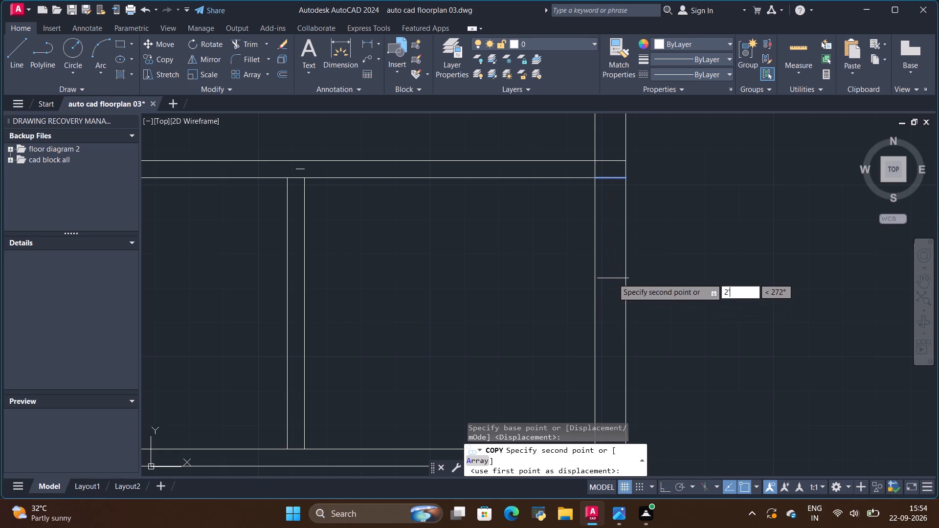
pyautogui.press('Return')
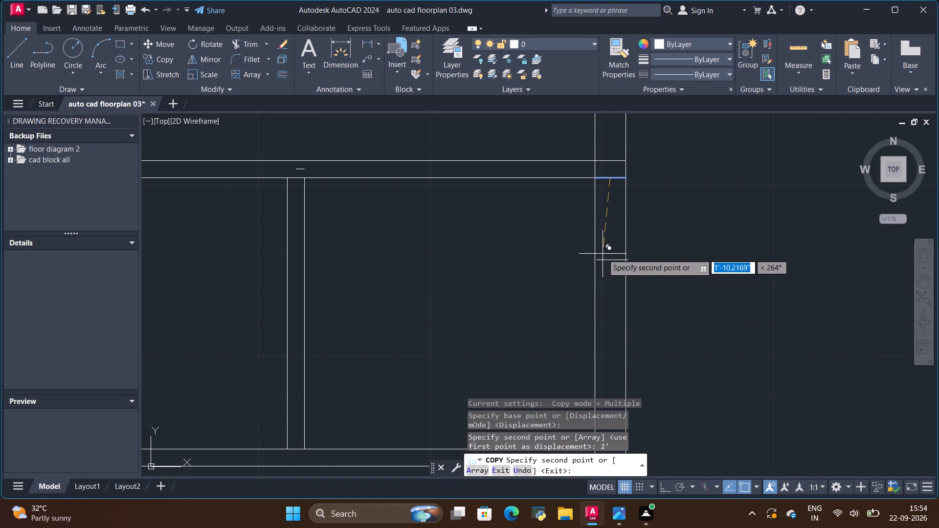
pyautogui.press('space')
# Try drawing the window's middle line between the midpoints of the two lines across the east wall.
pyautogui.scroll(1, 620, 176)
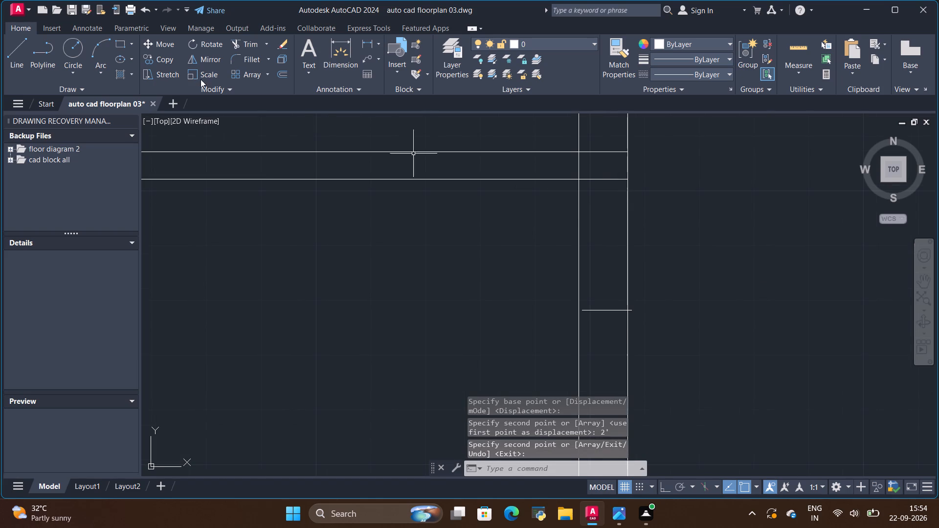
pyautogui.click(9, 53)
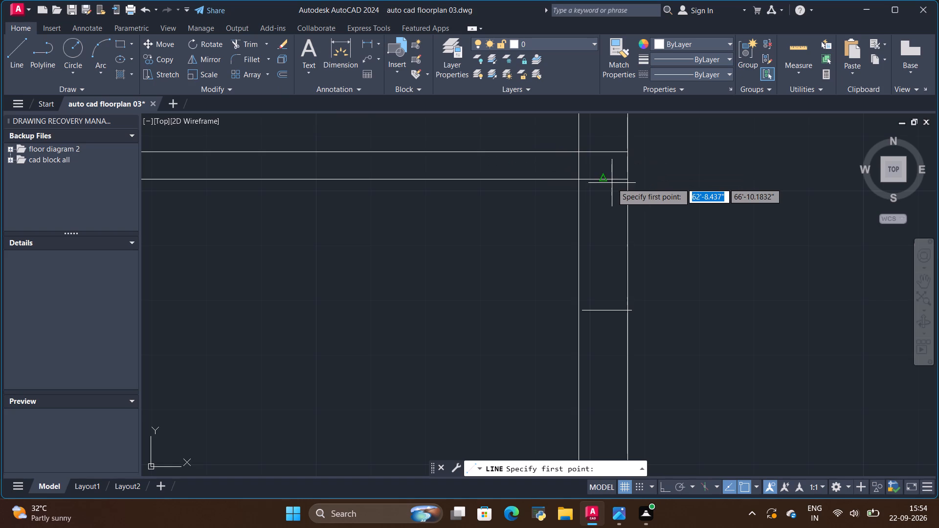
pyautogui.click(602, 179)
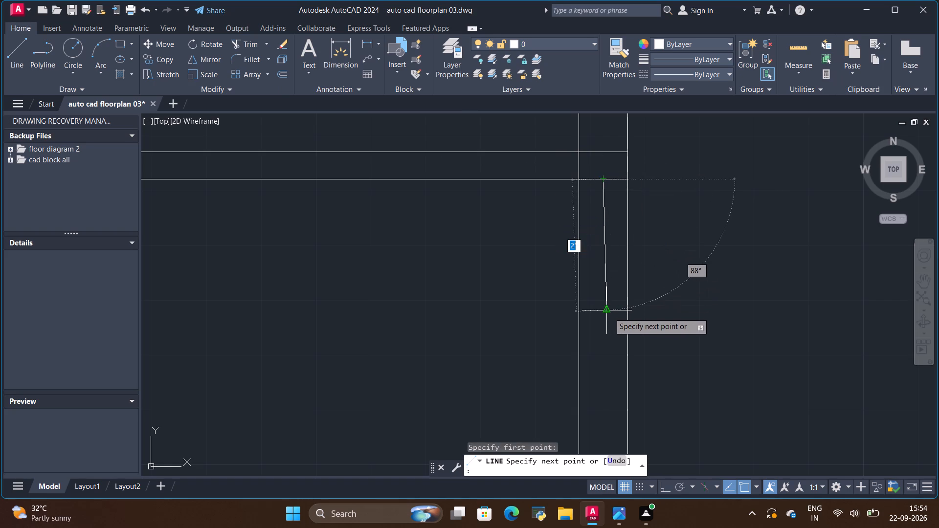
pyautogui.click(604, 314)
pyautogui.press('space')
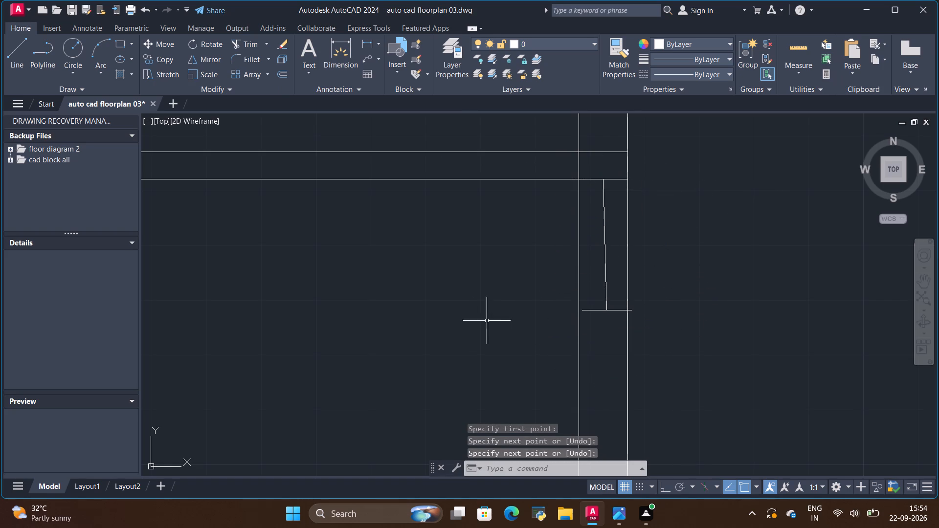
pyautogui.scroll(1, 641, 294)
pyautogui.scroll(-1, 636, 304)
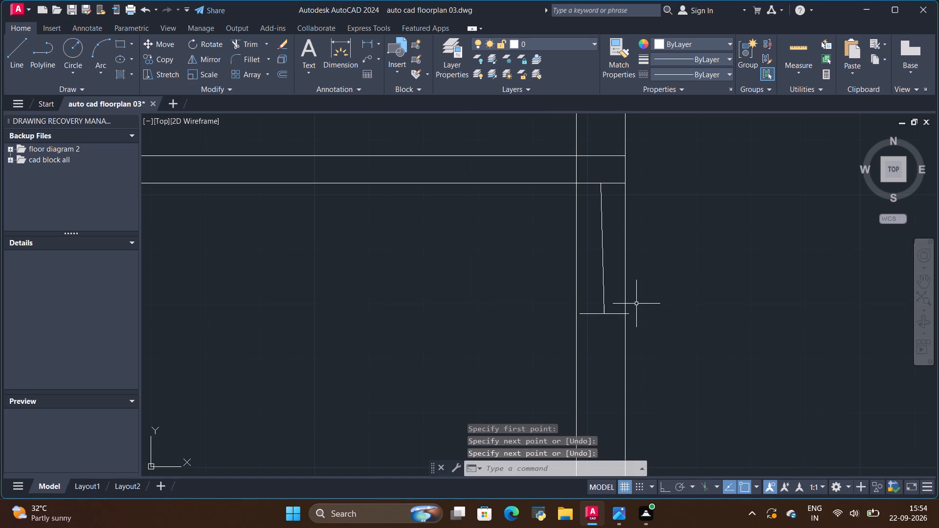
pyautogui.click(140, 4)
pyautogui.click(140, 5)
# Draw a vertical window line about 2' long from the upper cross line's midpoint straight down to the lower cross line.
pyautogui.click(22, 53)
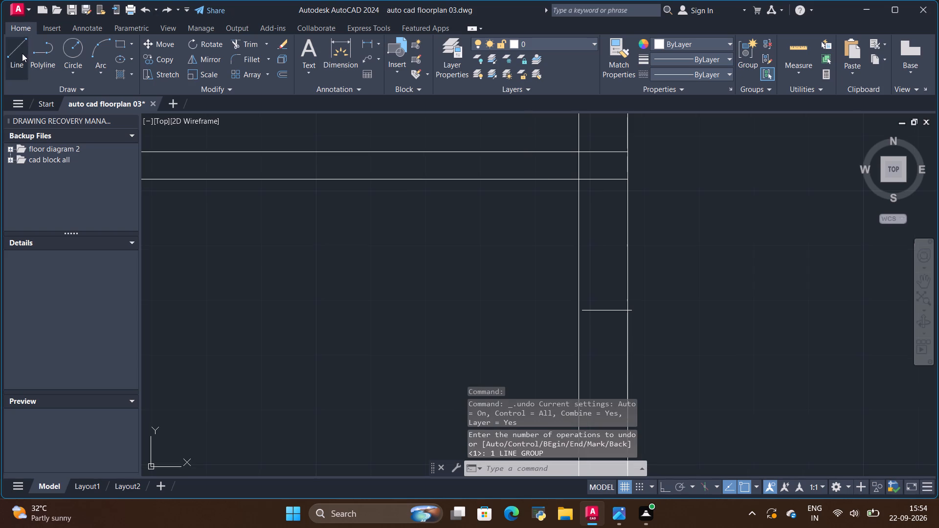
pyautogui.click(603, 180)
pyautogui.click(603, 312)
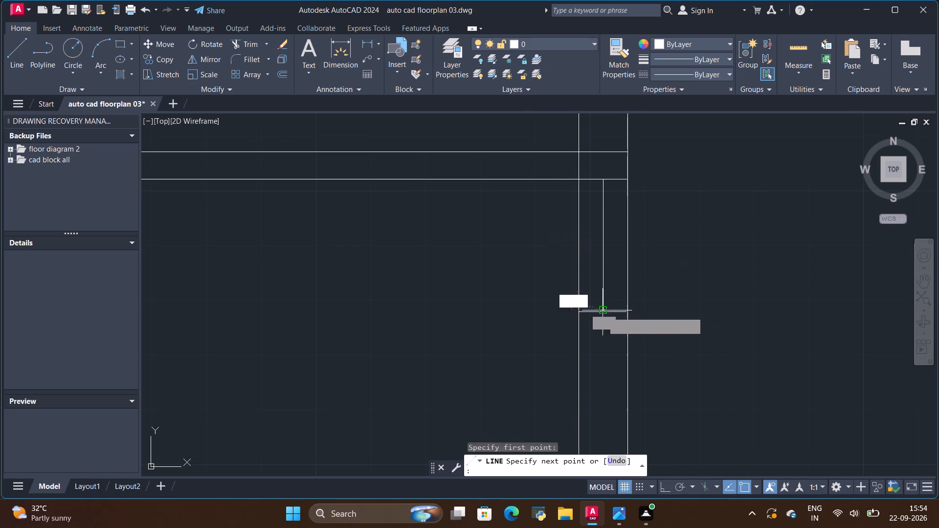
pyautogui.press('space')
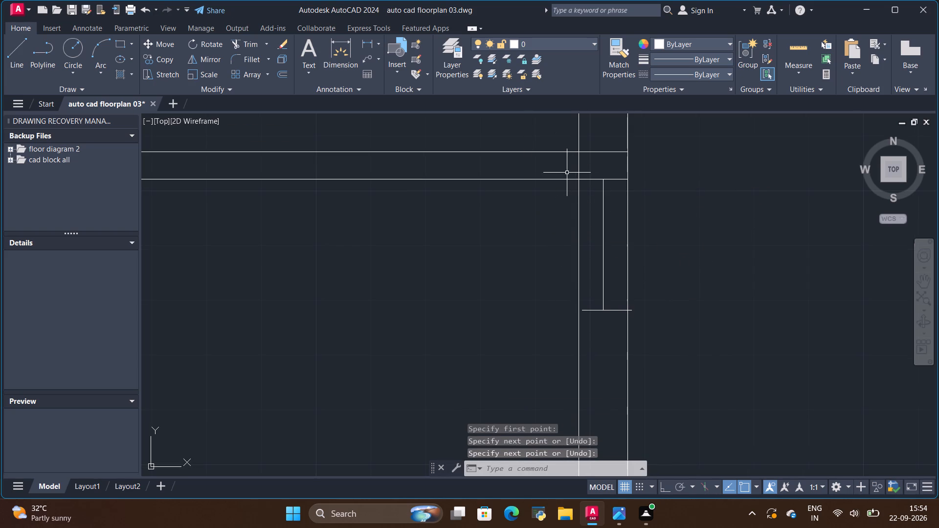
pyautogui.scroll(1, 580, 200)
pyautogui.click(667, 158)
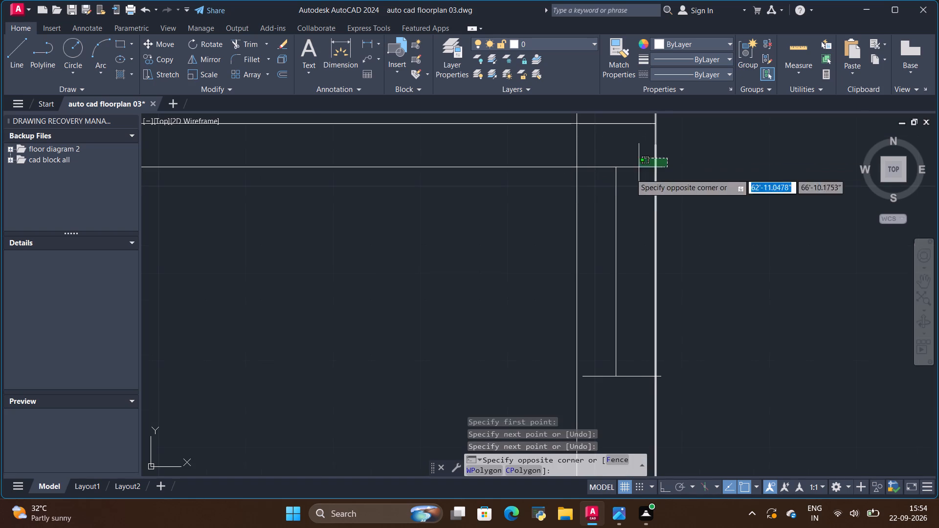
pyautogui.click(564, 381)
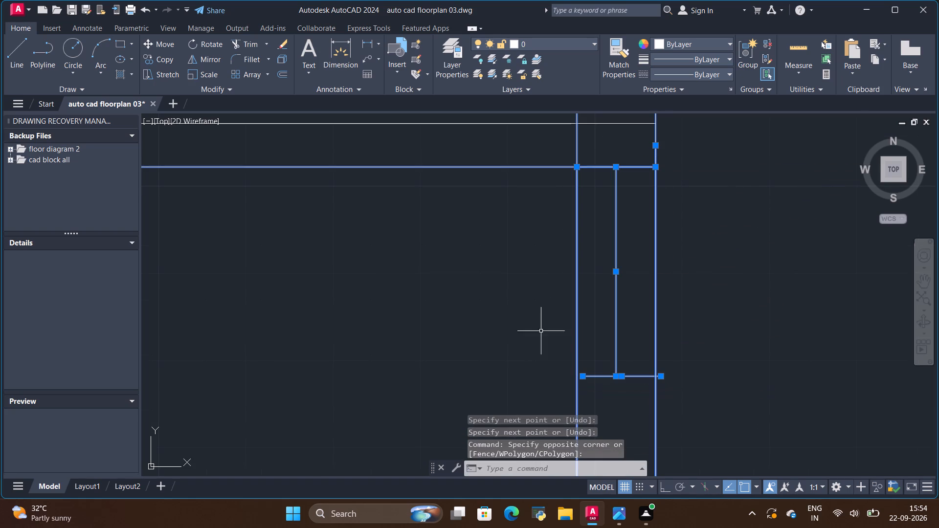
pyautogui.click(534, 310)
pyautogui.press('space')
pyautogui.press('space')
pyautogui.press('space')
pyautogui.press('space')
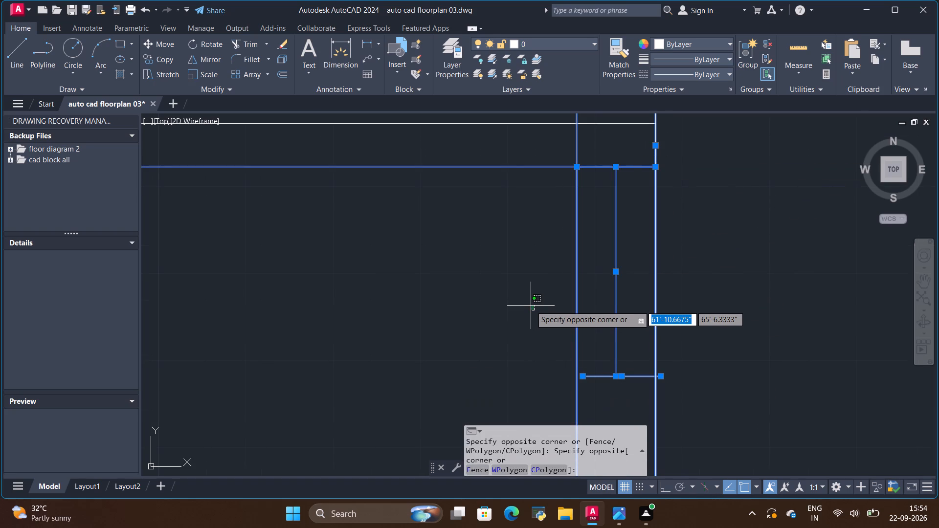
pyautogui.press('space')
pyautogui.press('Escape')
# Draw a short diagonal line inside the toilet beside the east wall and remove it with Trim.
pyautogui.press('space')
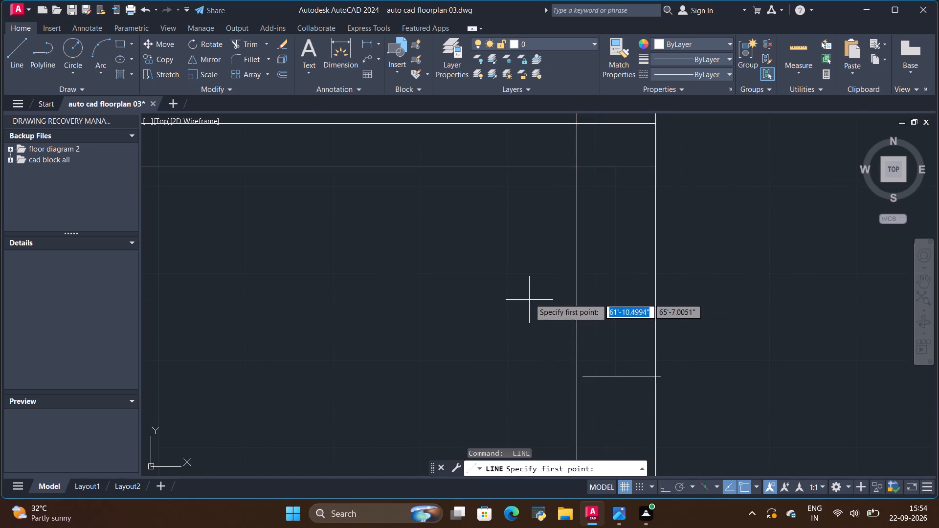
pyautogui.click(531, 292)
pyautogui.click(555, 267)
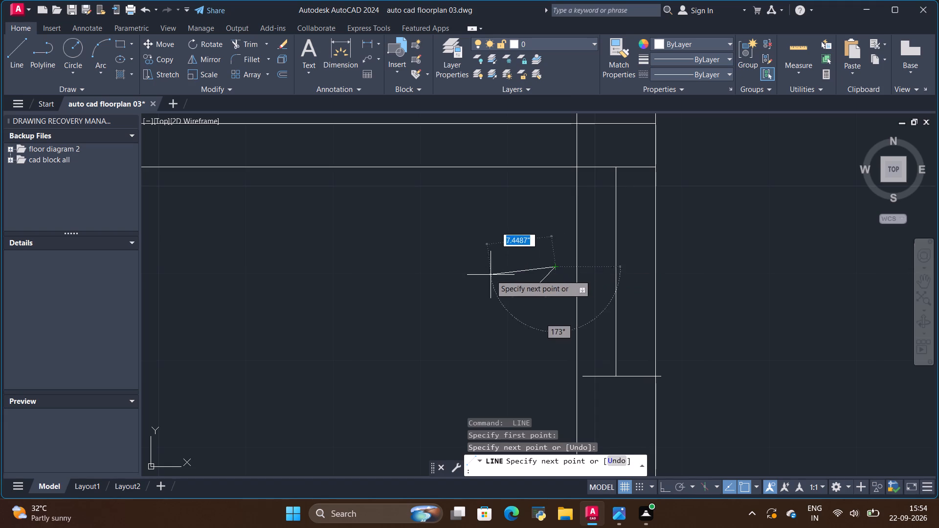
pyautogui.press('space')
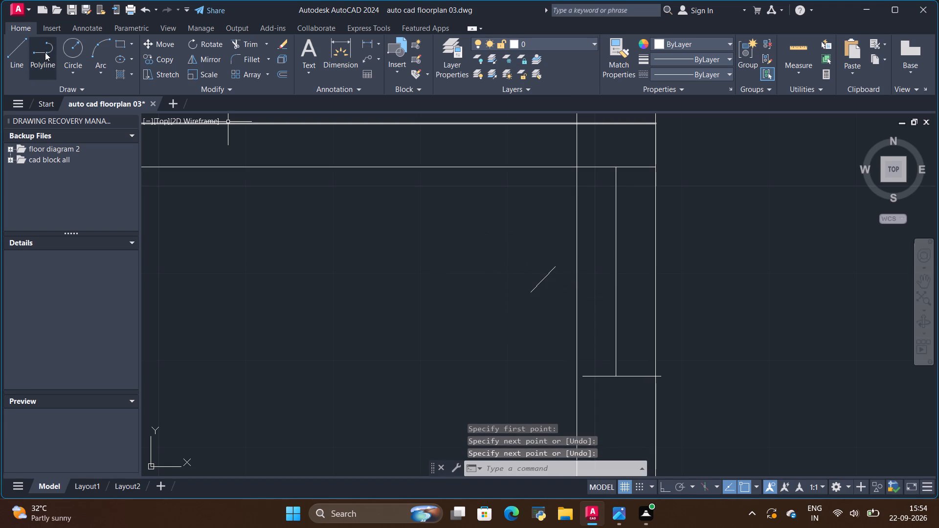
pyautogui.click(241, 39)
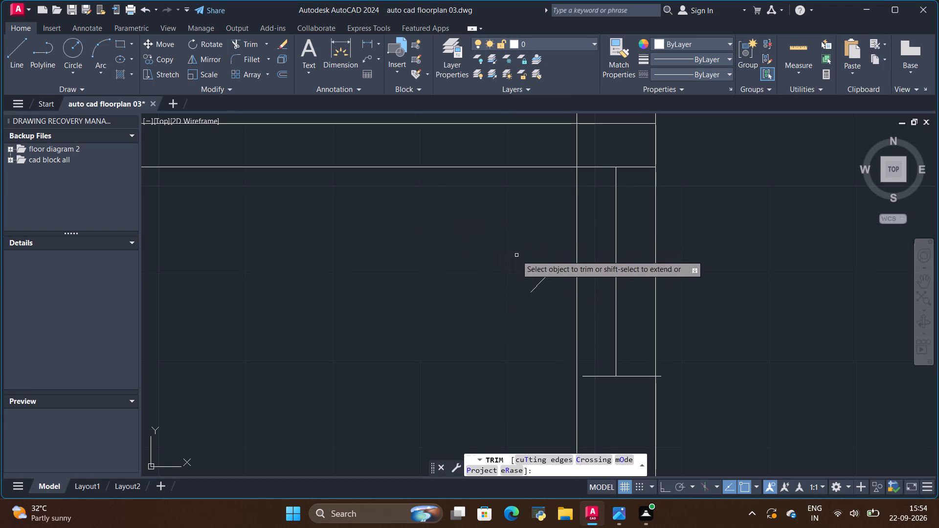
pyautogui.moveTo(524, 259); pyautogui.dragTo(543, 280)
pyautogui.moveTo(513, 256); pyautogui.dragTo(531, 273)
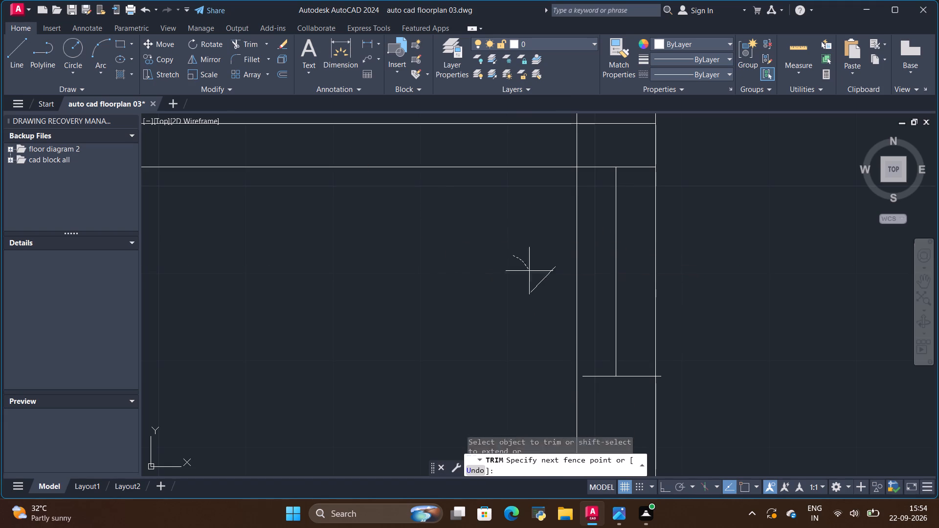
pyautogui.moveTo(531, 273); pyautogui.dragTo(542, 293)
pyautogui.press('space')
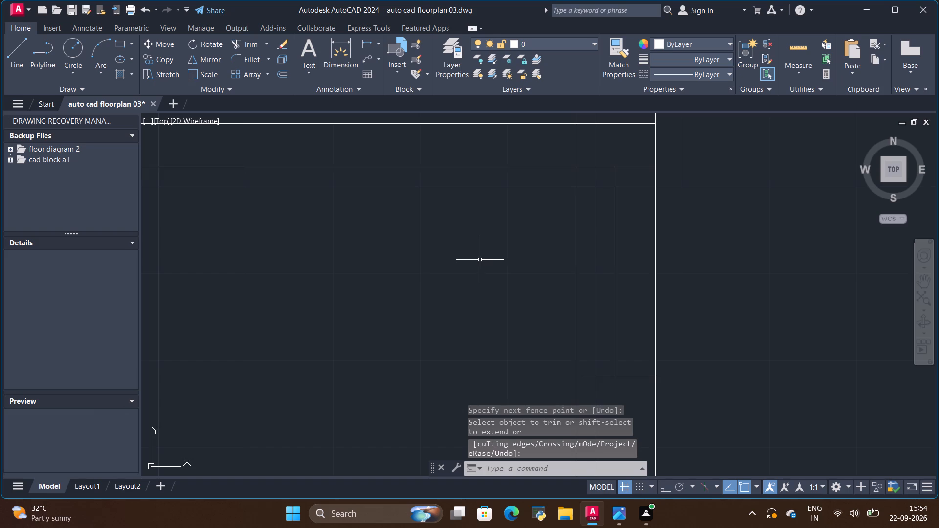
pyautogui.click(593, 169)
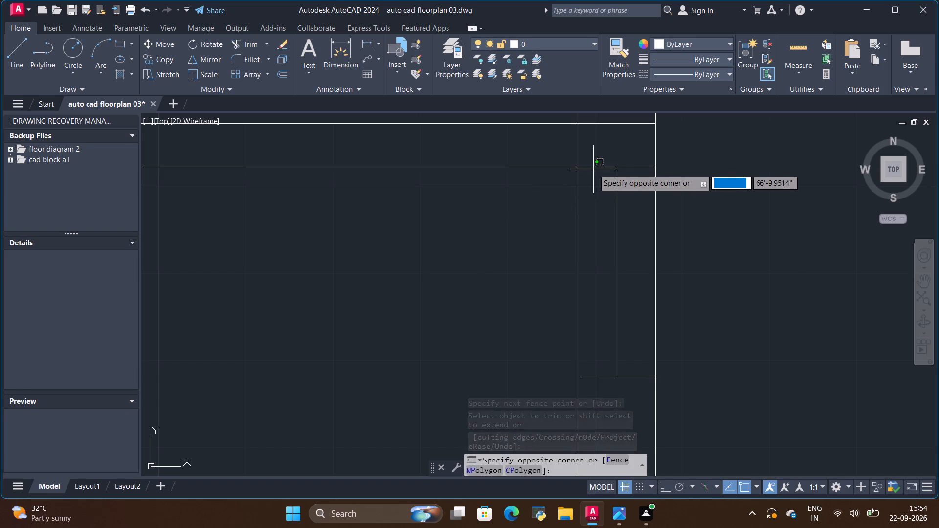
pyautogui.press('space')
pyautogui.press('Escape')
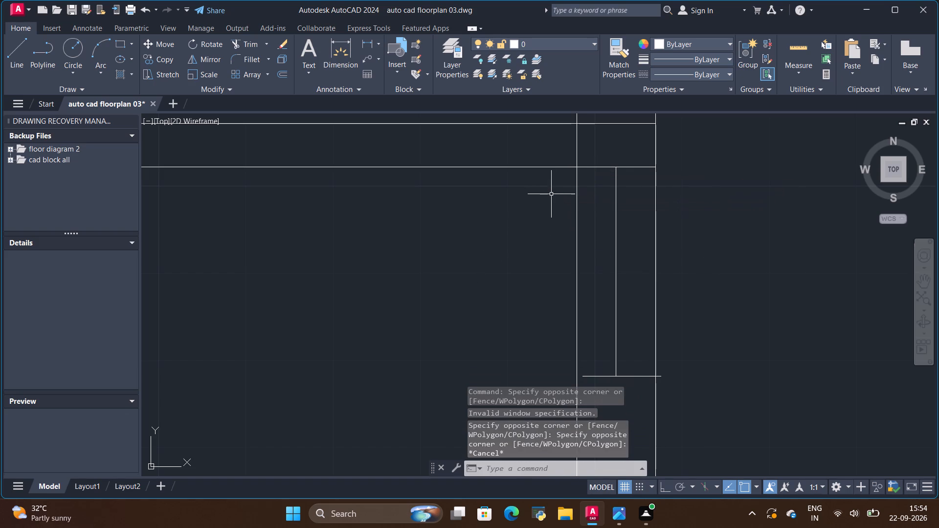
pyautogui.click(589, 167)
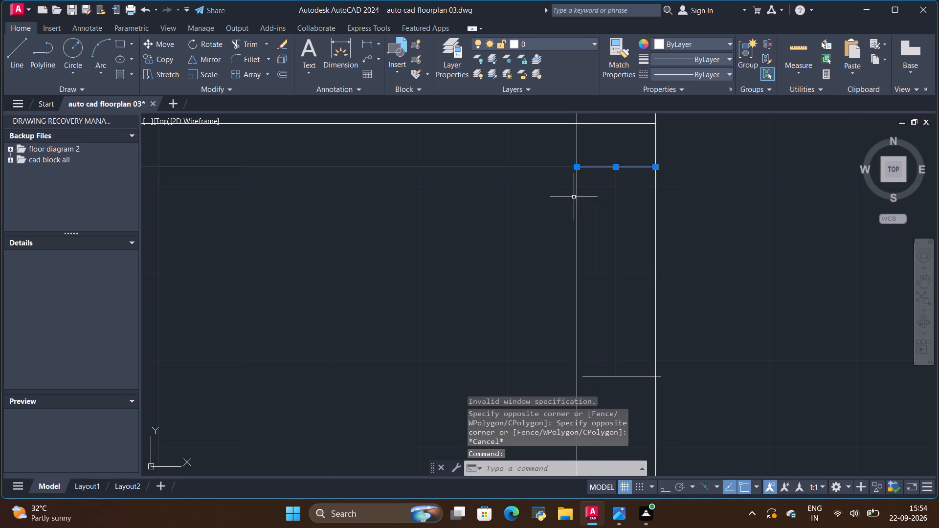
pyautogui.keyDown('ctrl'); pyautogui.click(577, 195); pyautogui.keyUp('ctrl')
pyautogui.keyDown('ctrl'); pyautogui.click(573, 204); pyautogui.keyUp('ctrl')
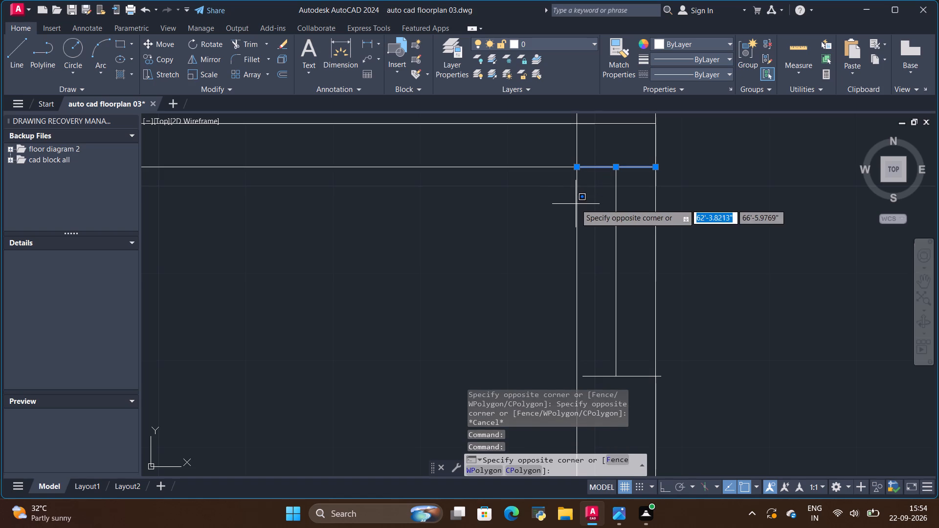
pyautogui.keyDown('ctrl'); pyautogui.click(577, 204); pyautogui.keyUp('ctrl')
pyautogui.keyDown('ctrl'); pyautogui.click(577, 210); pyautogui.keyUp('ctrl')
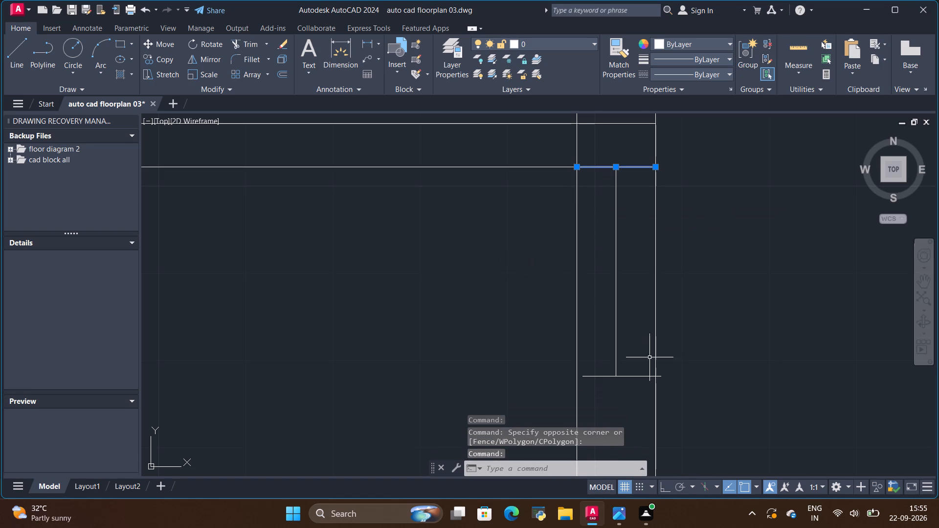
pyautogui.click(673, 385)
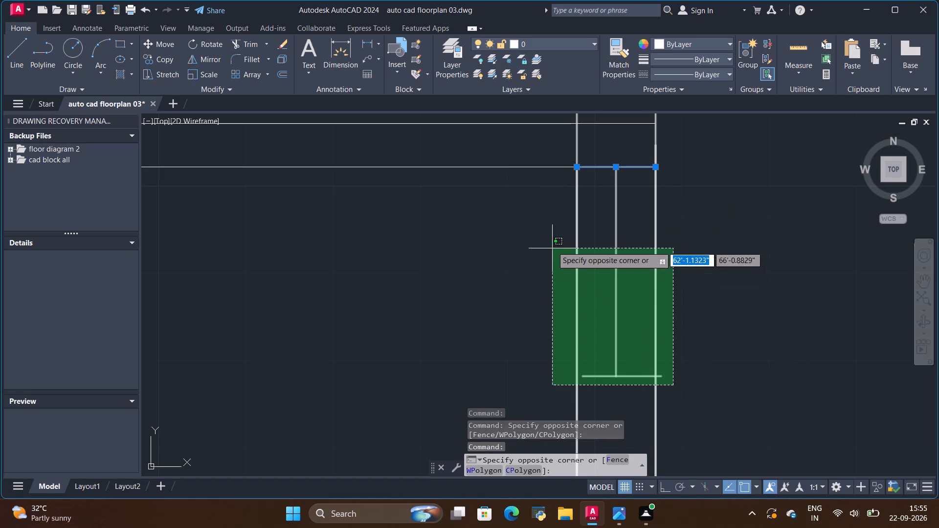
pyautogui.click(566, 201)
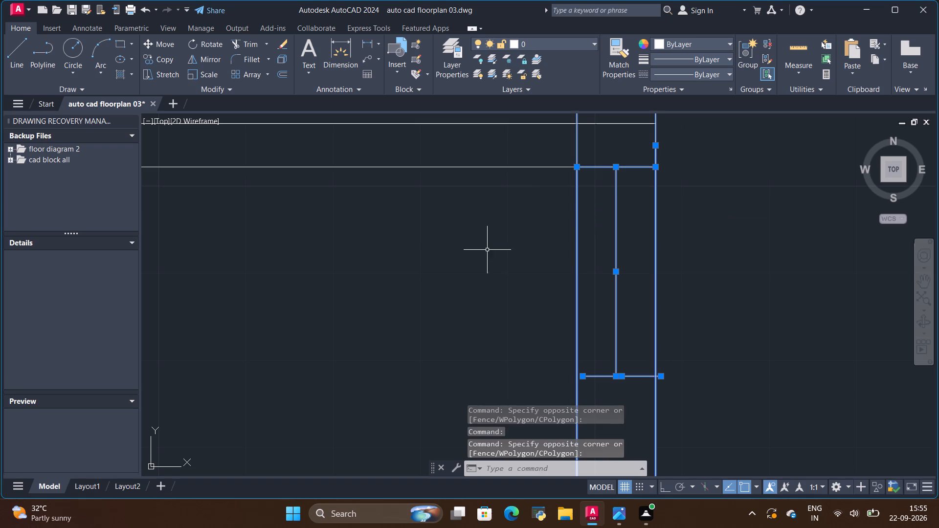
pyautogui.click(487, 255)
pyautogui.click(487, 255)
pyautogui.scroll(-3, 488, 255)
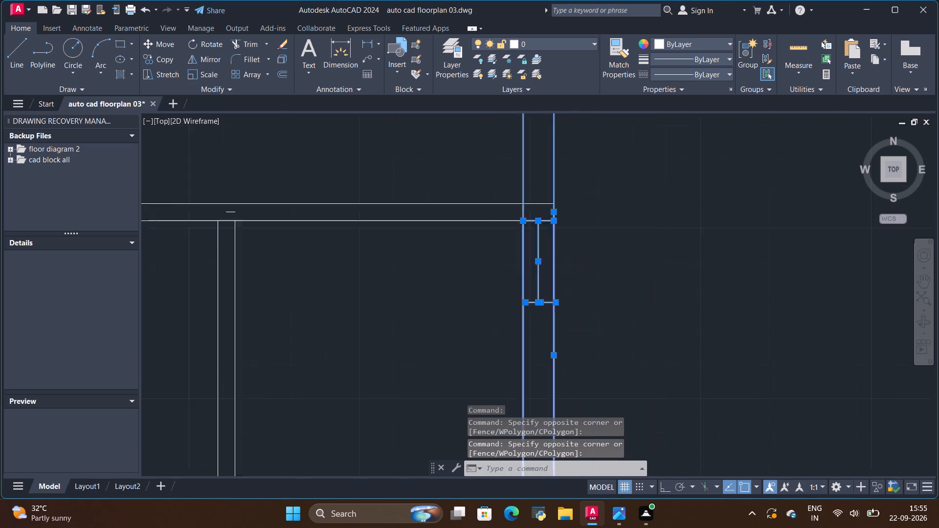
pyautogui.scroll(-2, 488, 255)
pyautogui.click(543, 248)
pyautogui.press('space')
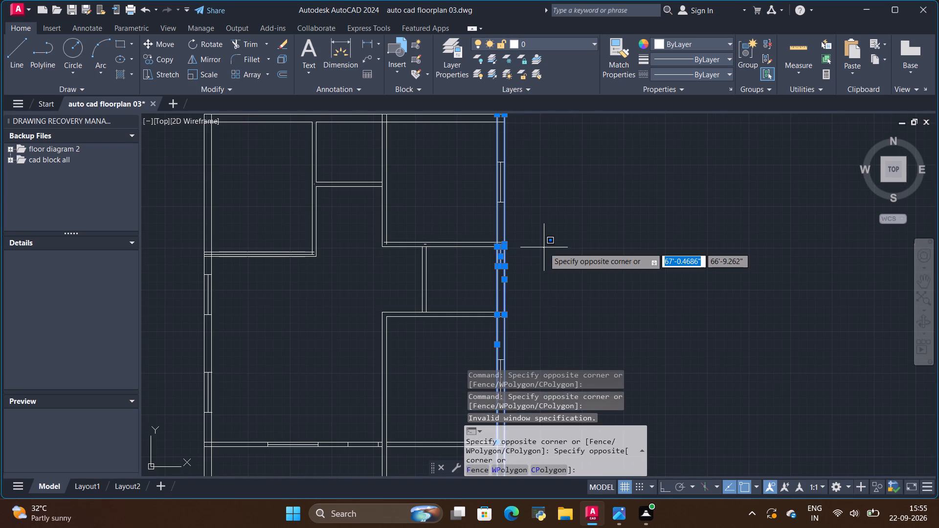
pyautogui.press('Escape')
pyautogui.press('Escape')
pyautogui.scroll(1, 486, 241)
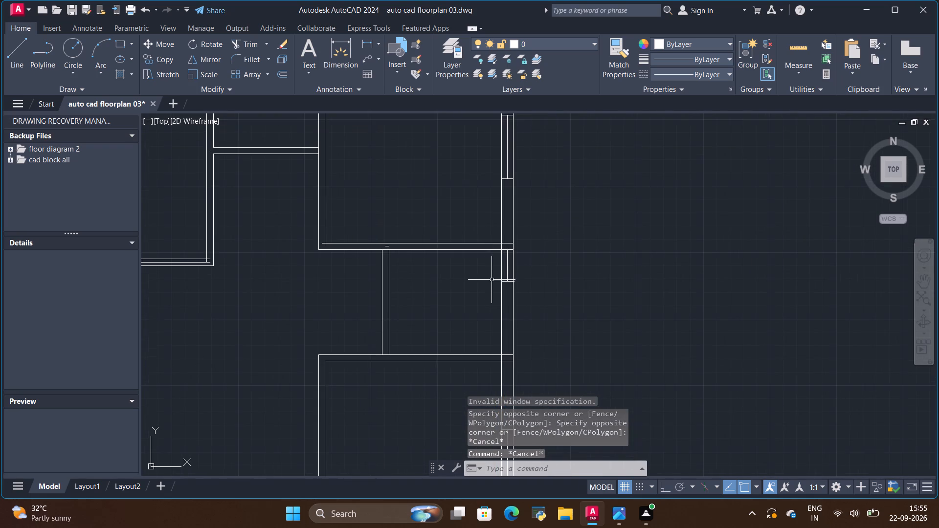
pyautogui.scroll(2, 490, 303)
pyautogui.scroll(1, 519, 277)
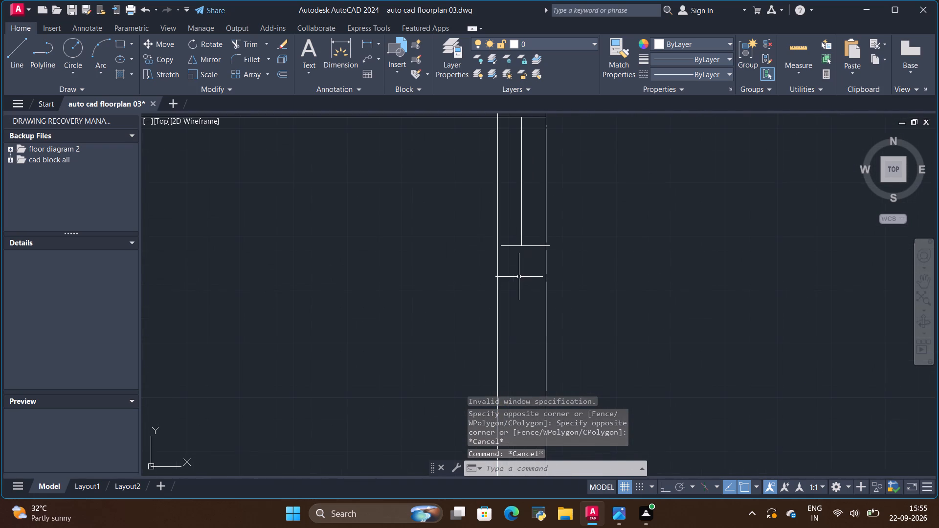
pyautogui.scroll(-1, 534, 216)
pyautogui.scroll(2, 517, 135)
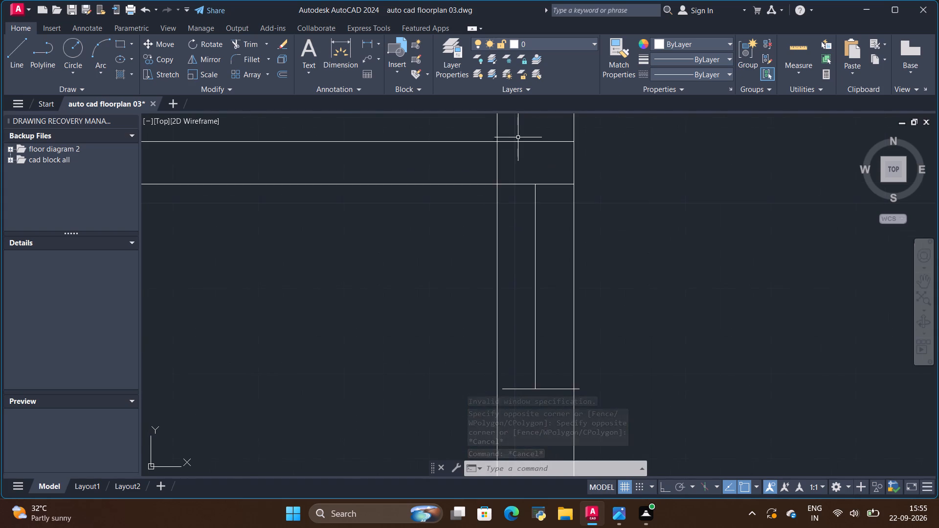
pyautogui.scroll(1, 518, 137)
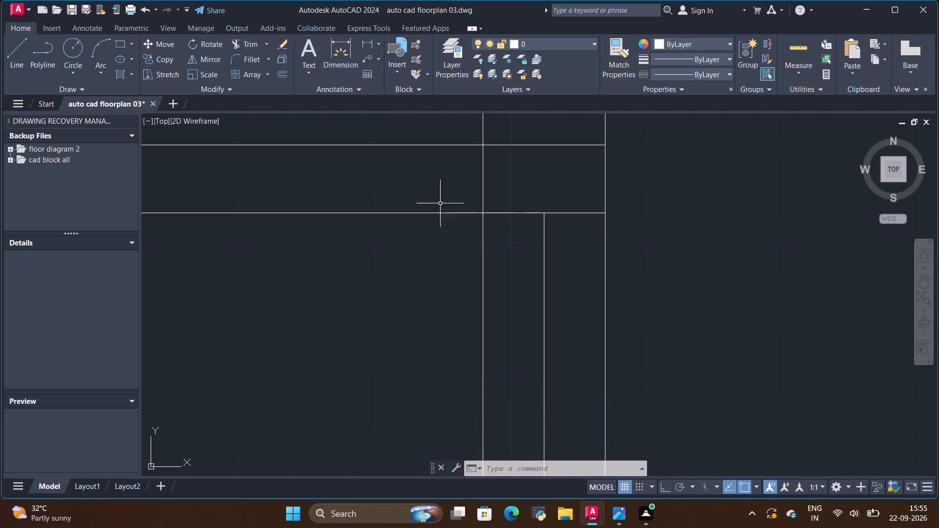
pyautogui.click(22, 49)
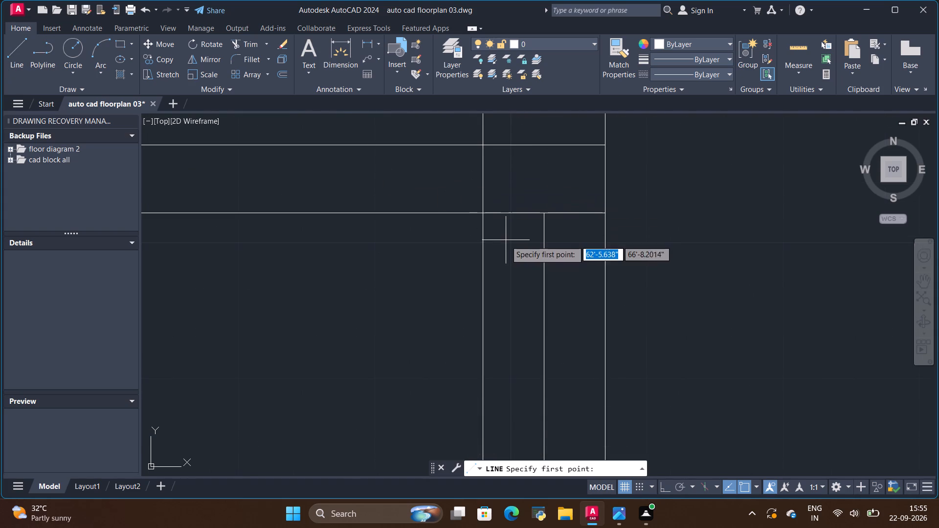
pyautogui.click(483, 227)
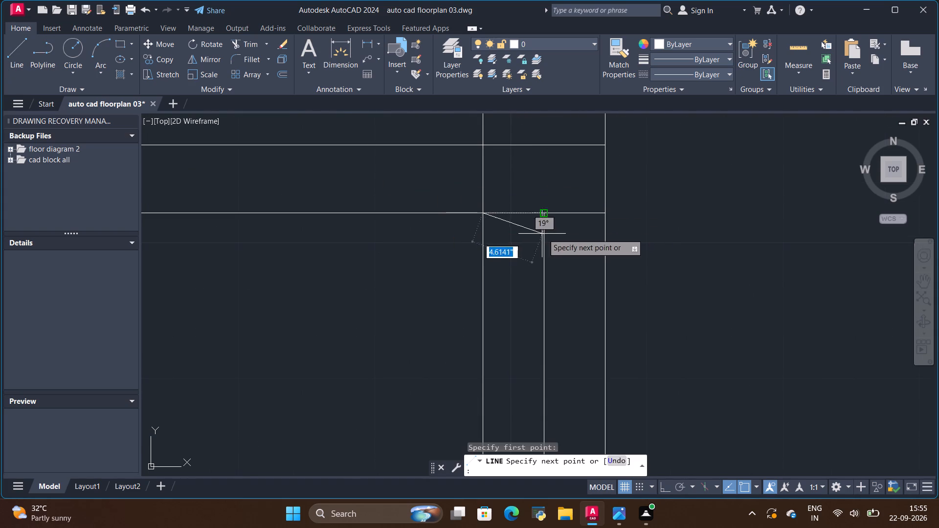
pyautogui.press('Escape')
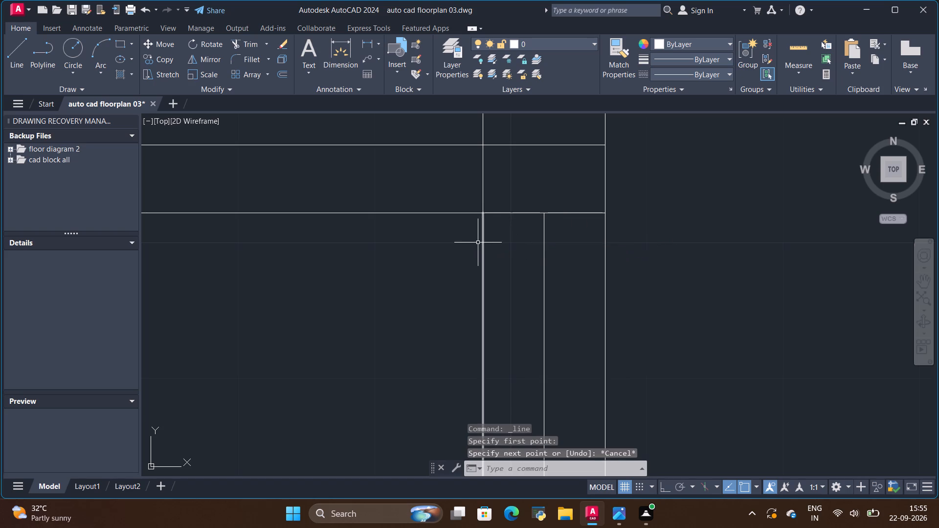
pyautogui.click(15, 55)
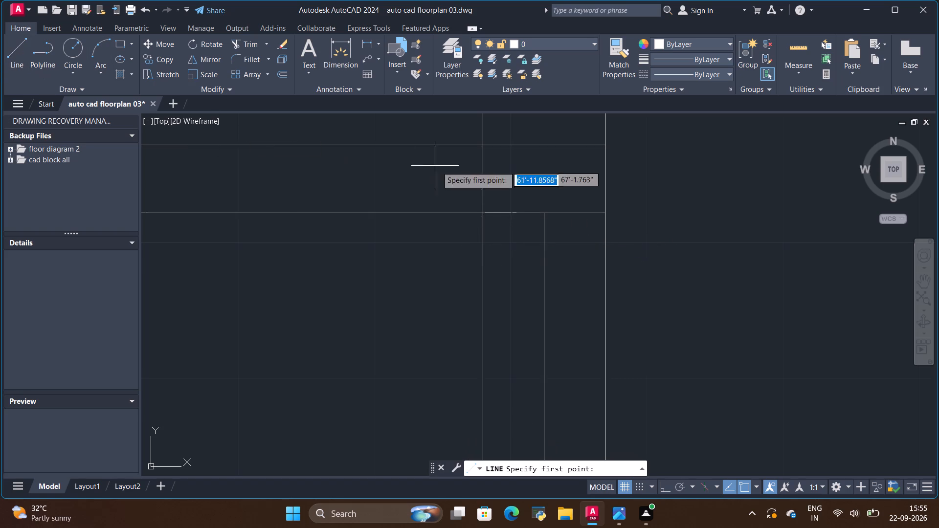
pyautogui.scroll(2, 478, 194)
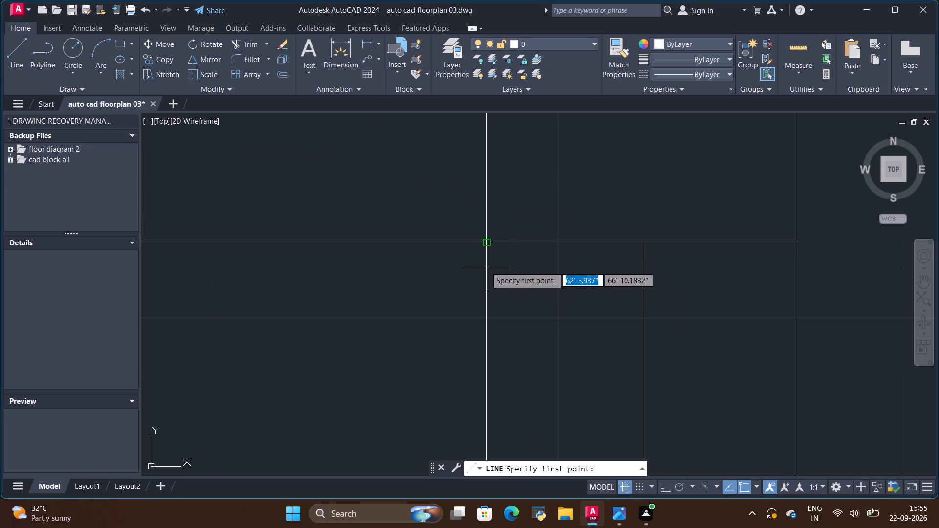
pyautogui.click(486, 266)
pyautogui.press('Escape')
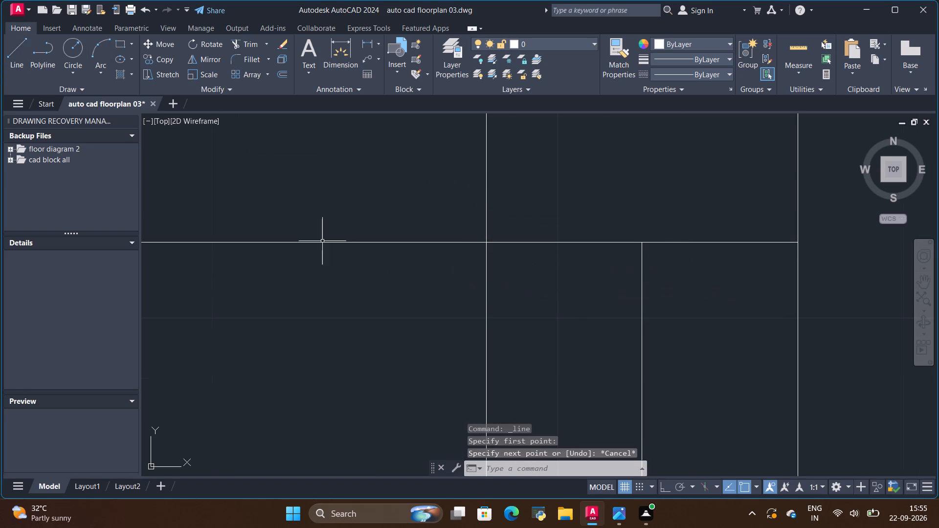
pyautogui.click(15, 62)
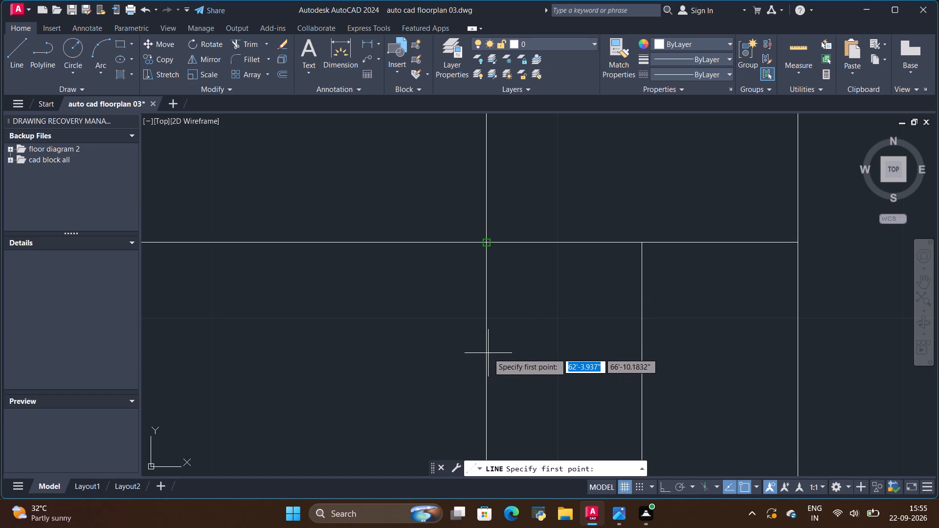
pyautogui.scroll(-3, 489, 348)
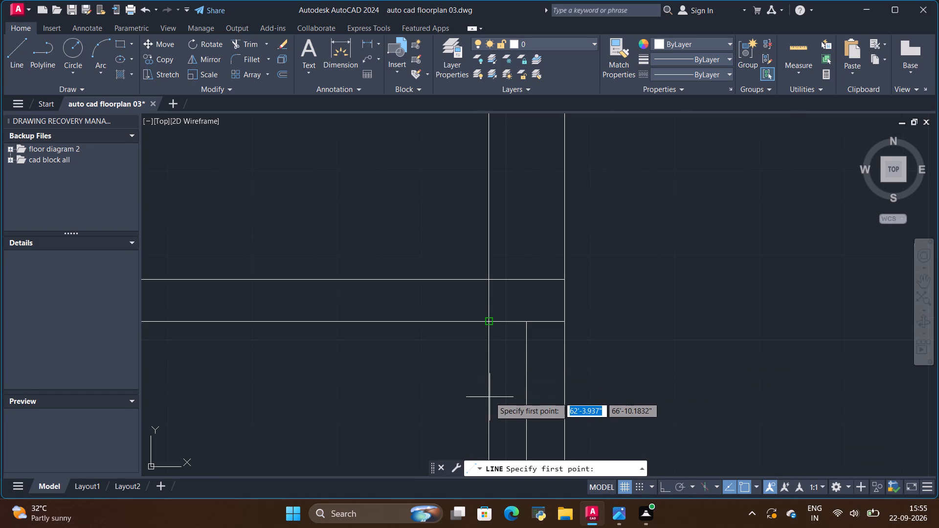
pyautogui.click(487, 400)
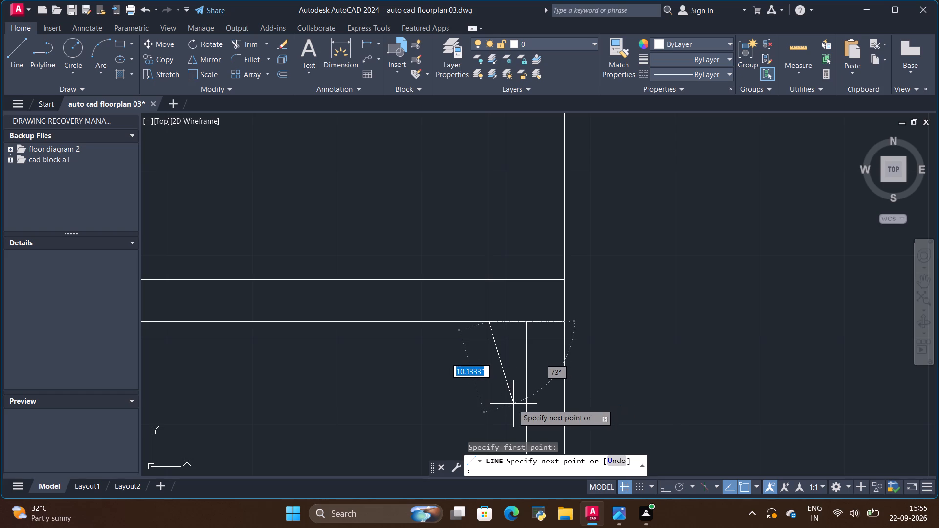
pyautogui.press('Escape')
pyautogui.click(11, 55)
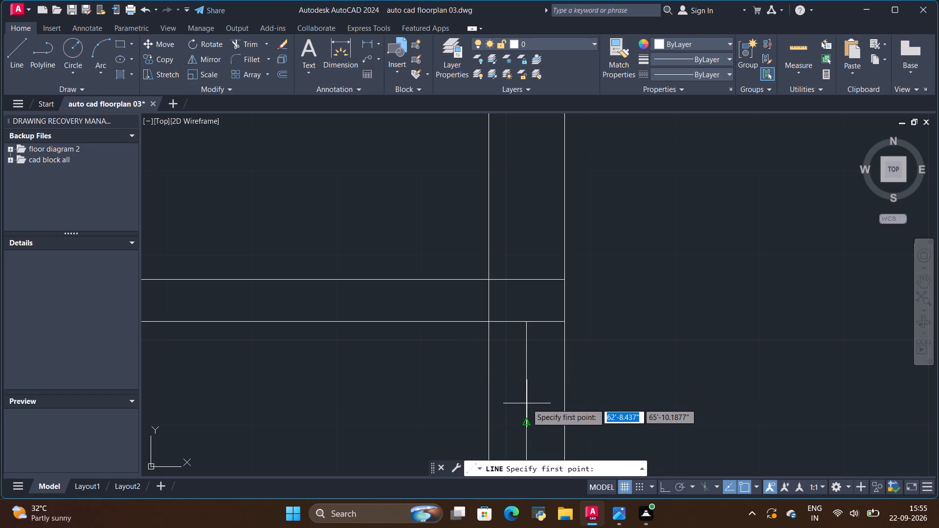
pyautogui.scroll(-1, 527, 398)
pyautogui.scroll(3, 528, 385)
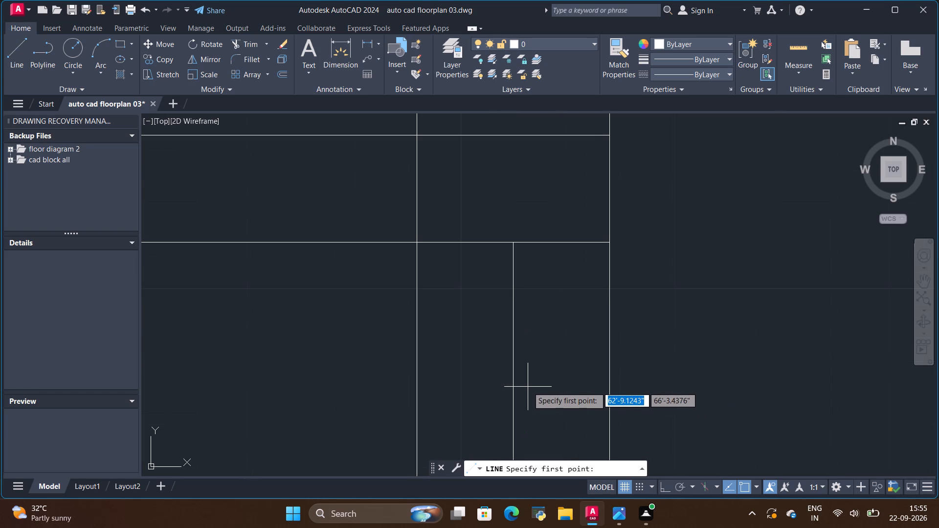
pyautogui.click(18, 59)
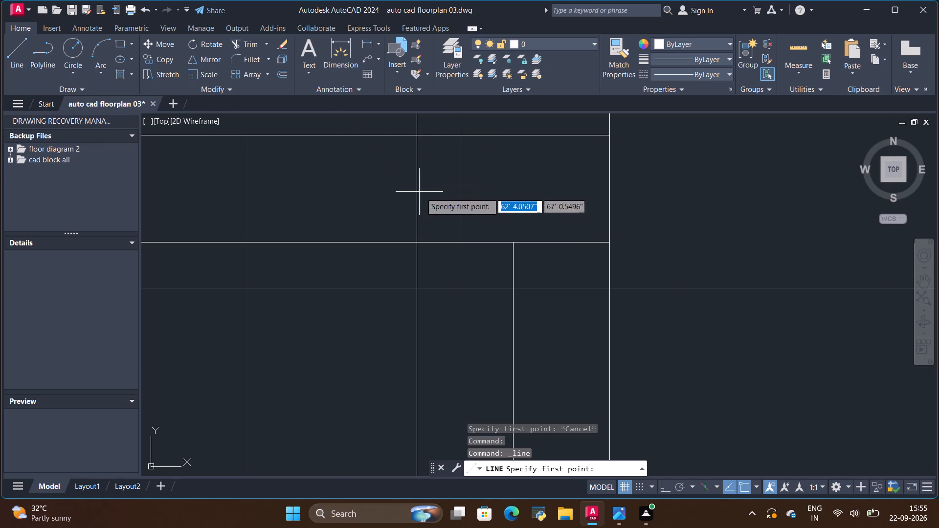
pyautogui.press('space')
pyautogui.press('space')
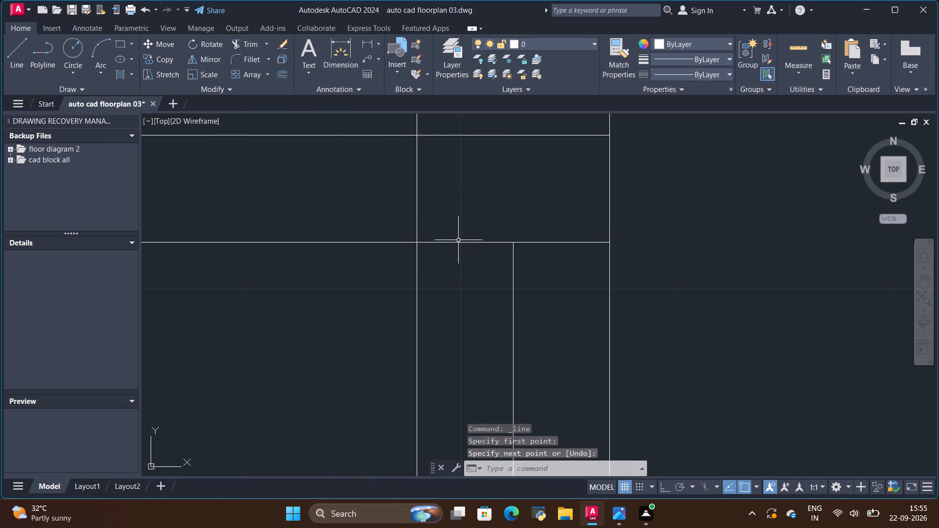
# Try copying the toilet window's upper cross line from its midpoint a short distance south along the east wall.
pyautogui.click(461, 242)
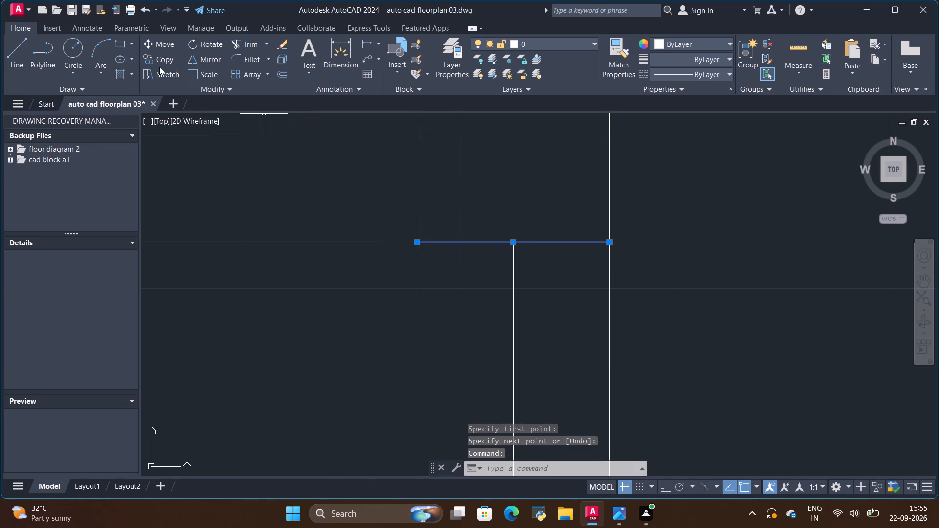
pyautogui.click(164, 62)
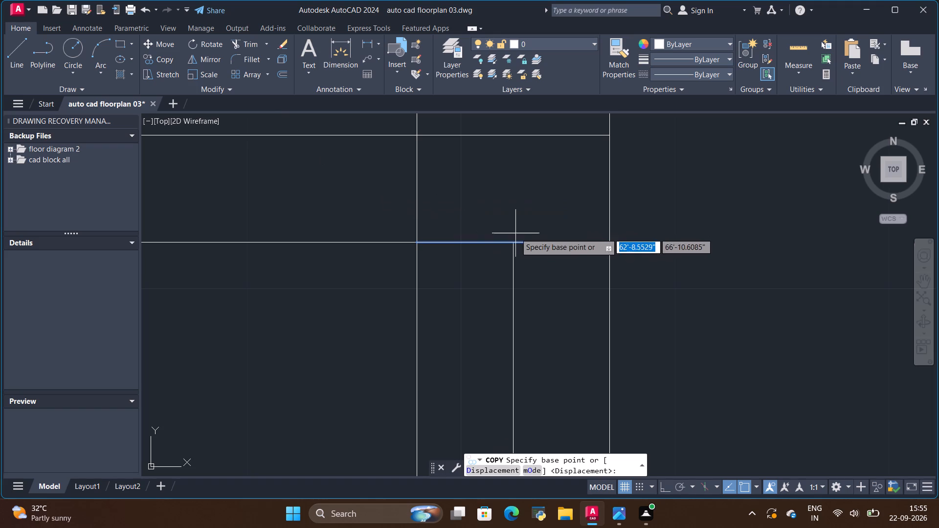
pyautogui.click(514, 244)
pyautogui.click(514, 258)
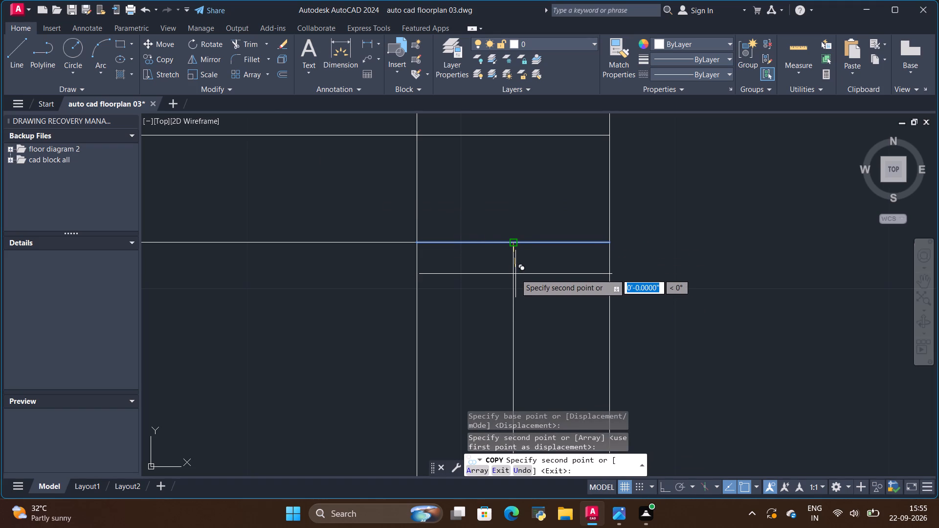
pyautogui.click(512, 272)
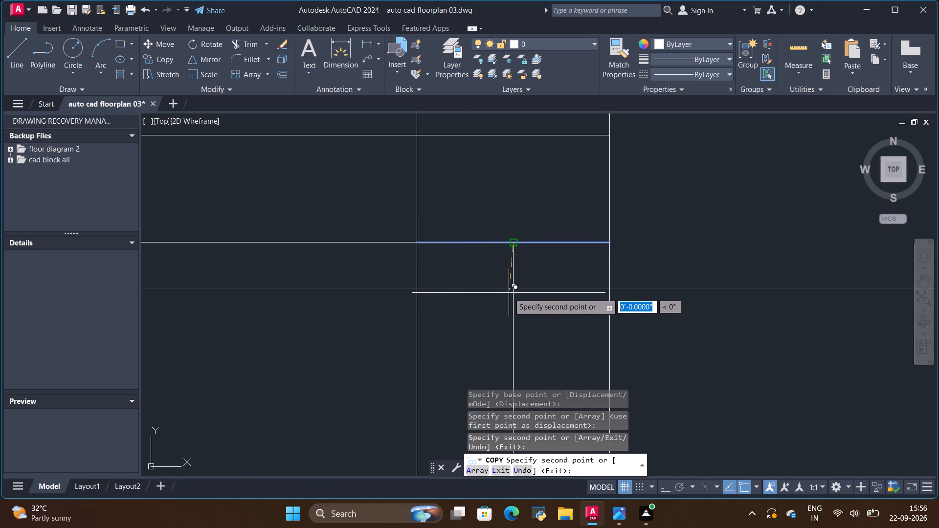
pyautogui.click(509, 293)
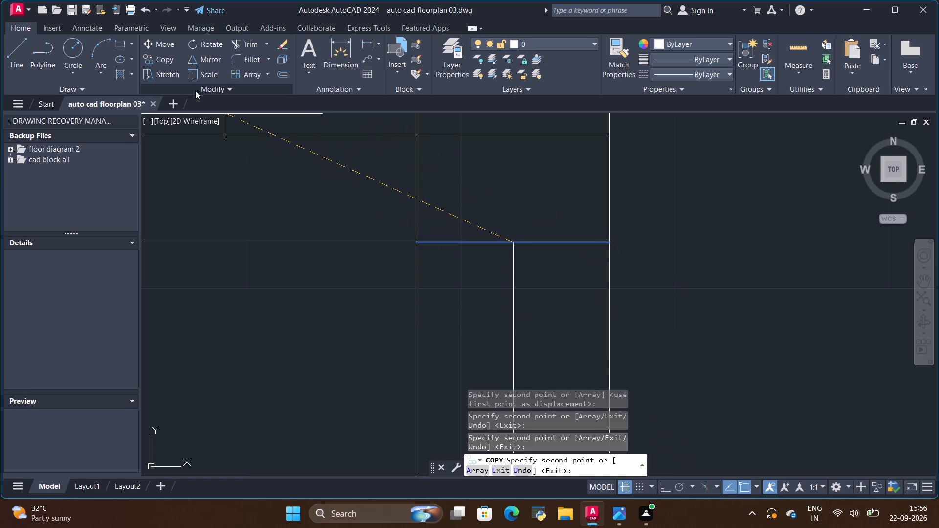
# Copy the toilet window's upper cross line from its midpoint about 3.8" straight south along the east wall with Ortho on.
pyautogui.click(162, 59)
pyautogui.scroll(-2, 526, 330)
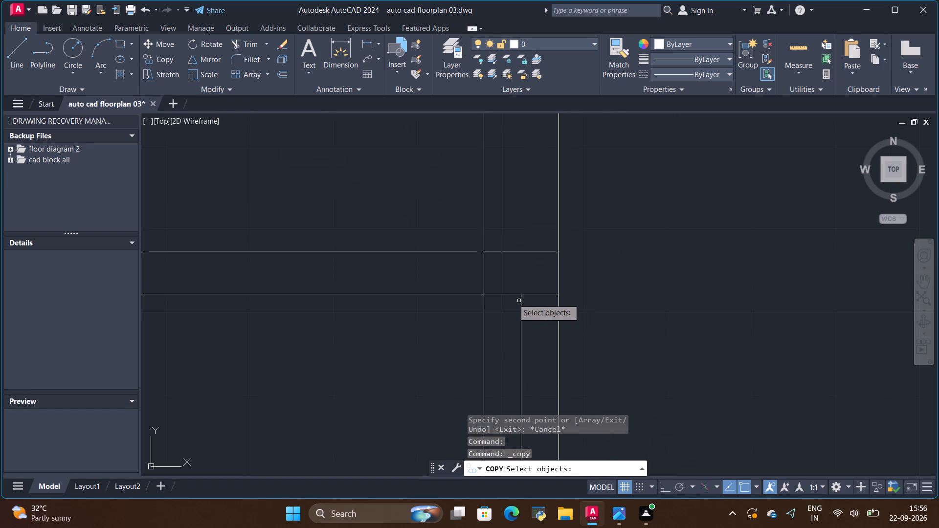
pyautogui.press('space')
pyautogui.click(503, 294)
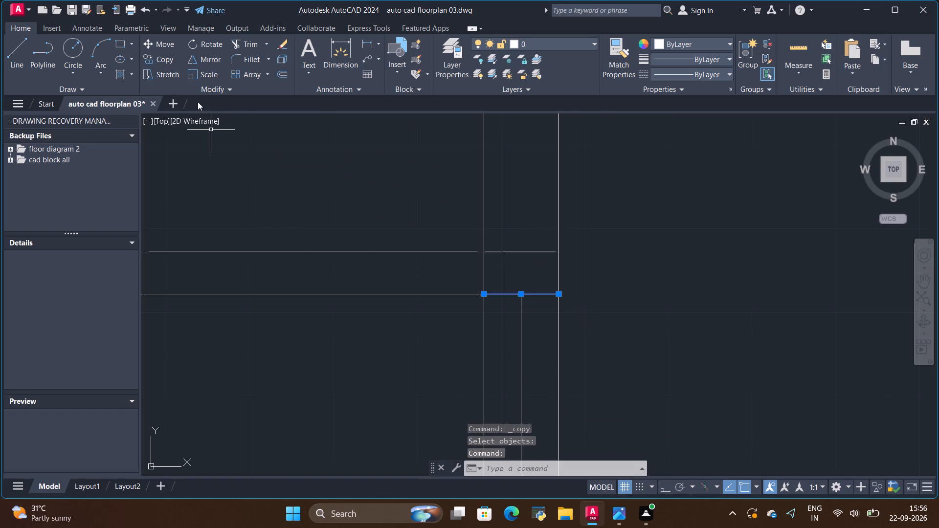
pyautogui.click(164, 59)
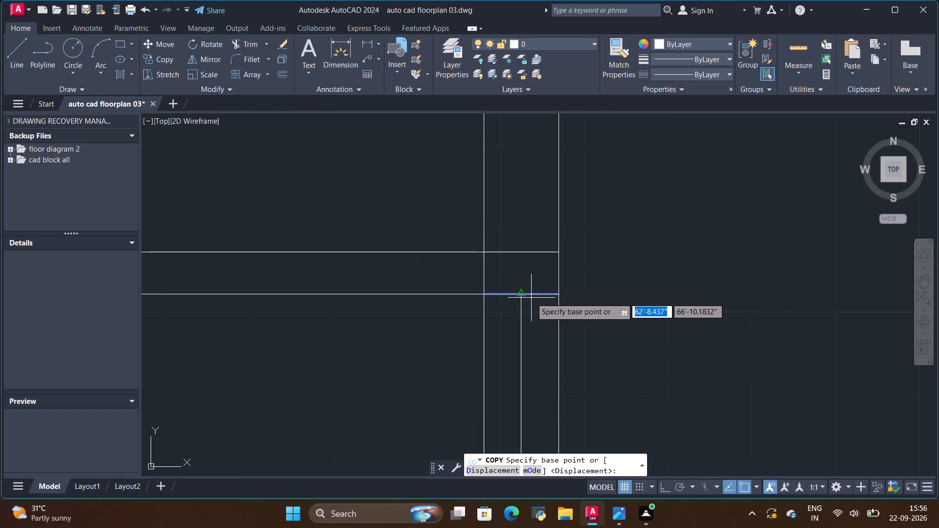
pyautogui.click(521, 296)
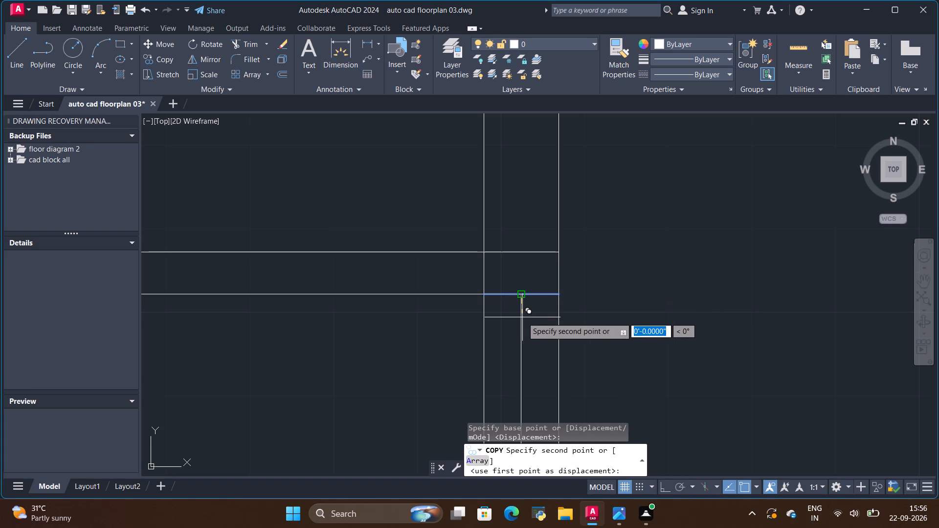
pyautogui.click(670, 485)
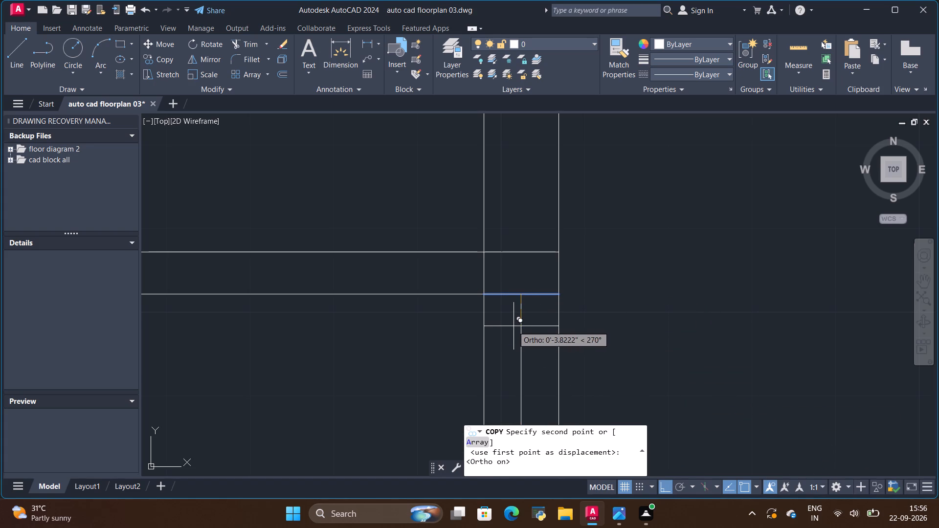
pyautogui.click(514, 326)
pyautogui.press('space')
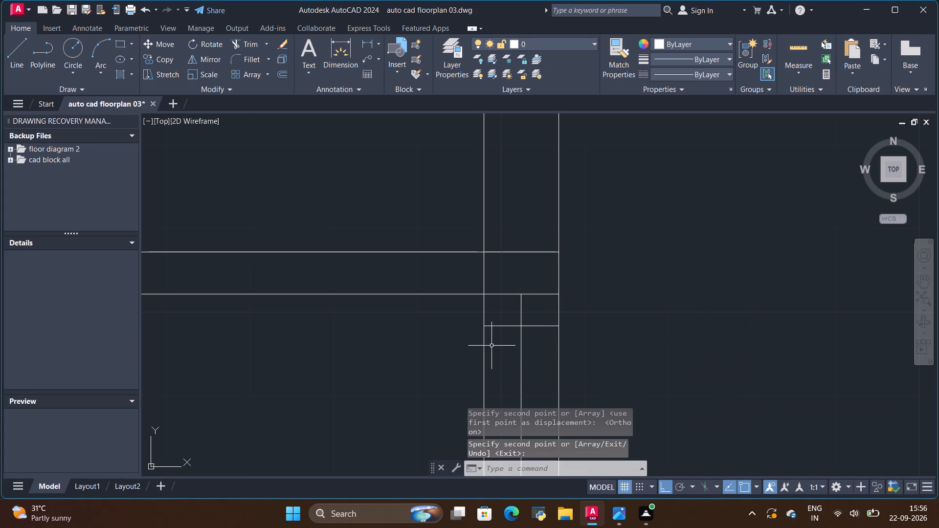
# Trim the short piece of the window's middle line between the toilet wall and the copied cross line.
pyautogui.click(250, 43)
pyautogui.scroll(2, 493, 374)
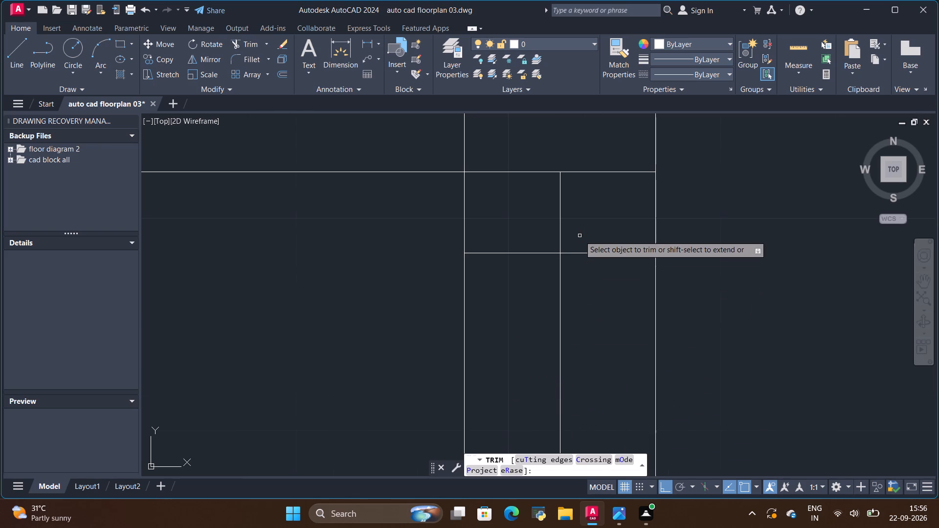
pyautogui.moveTo(556, 209); pyautogui.dragTo(566, 210)
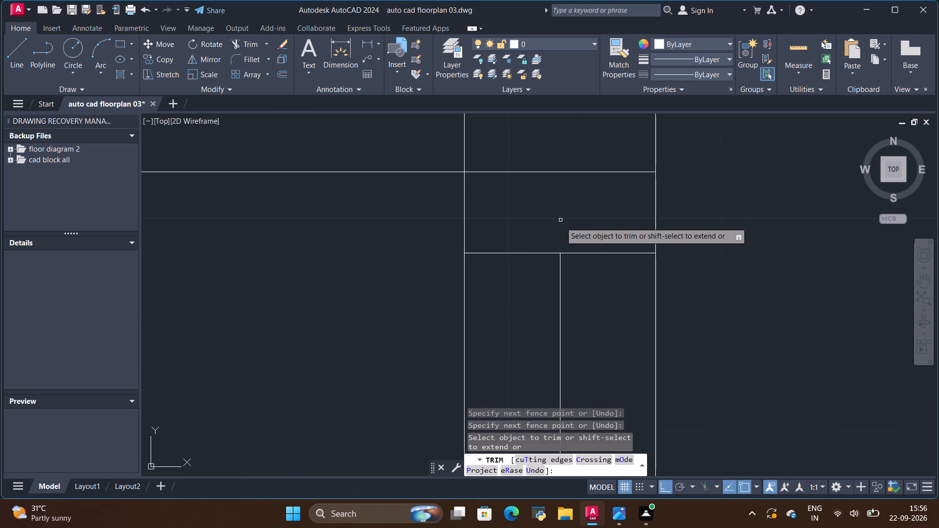
pyautogui.moveTo(427, 225); pyautogui.dragTo(433, 230)
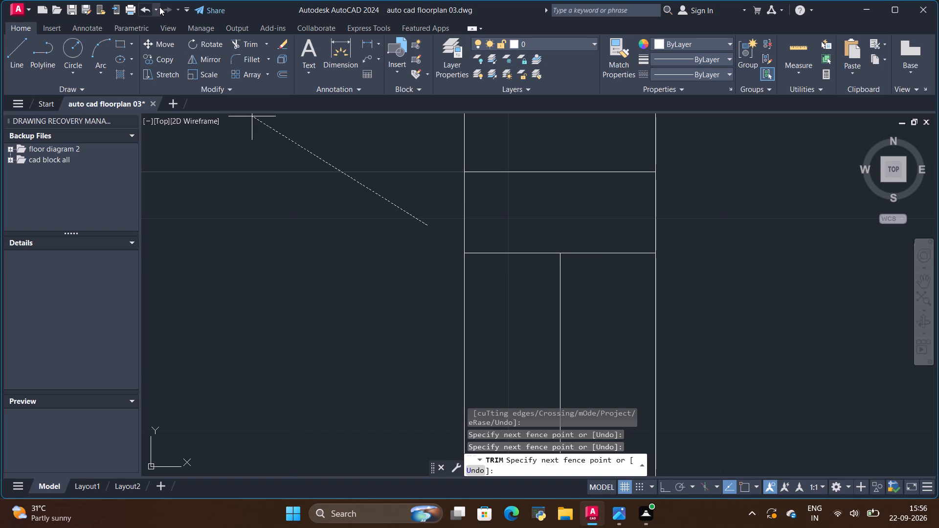
pyautogui.press('Escape')
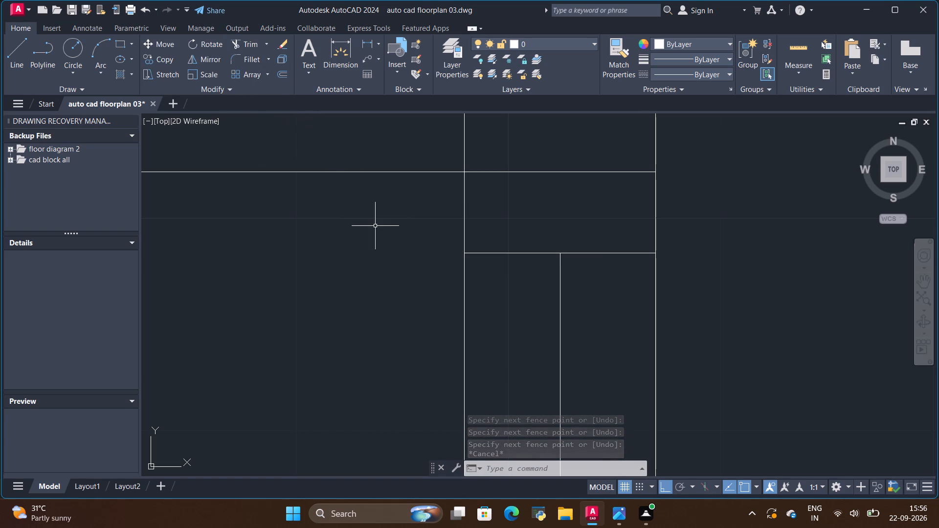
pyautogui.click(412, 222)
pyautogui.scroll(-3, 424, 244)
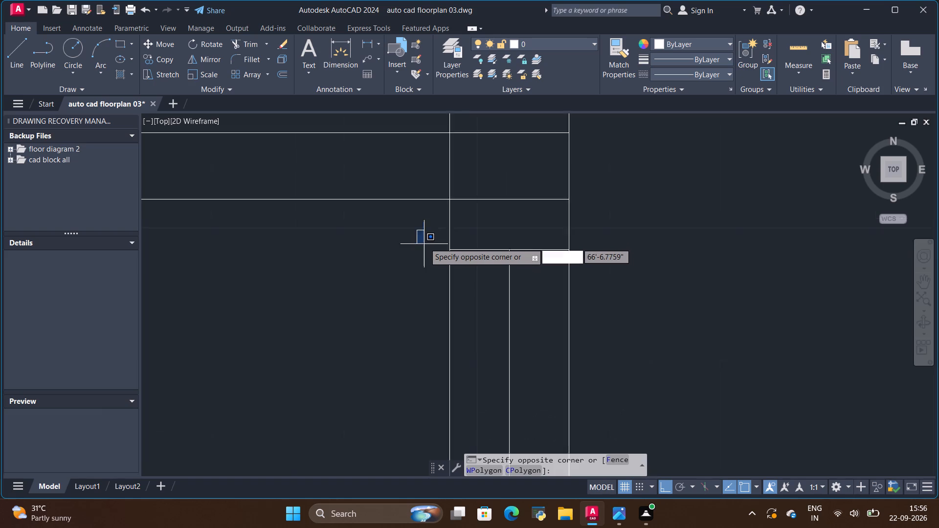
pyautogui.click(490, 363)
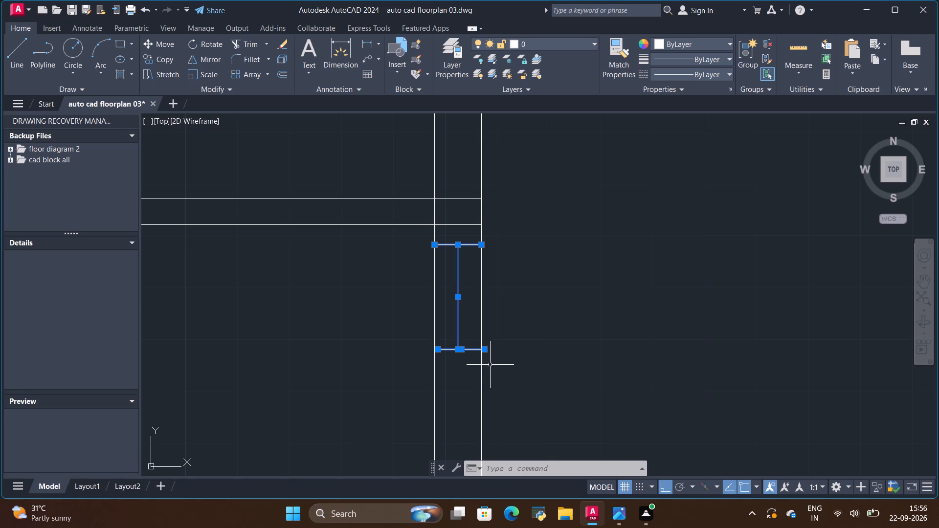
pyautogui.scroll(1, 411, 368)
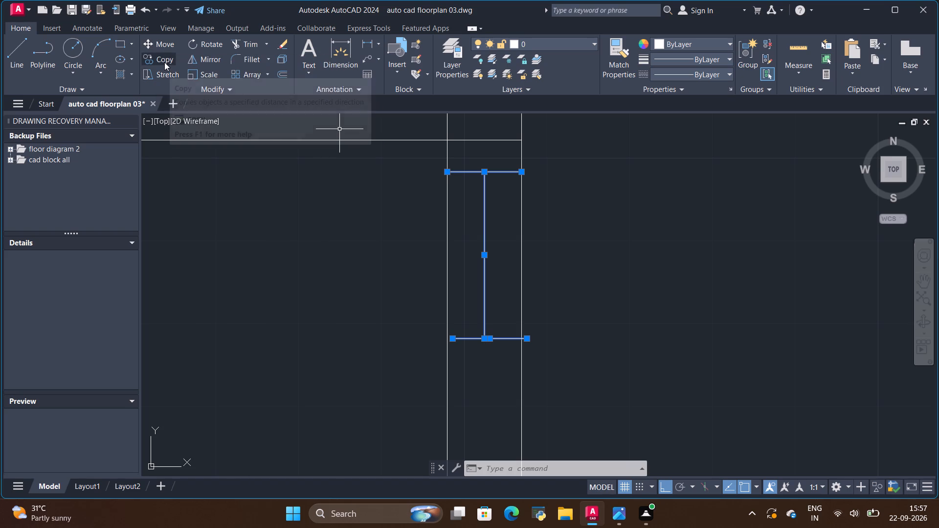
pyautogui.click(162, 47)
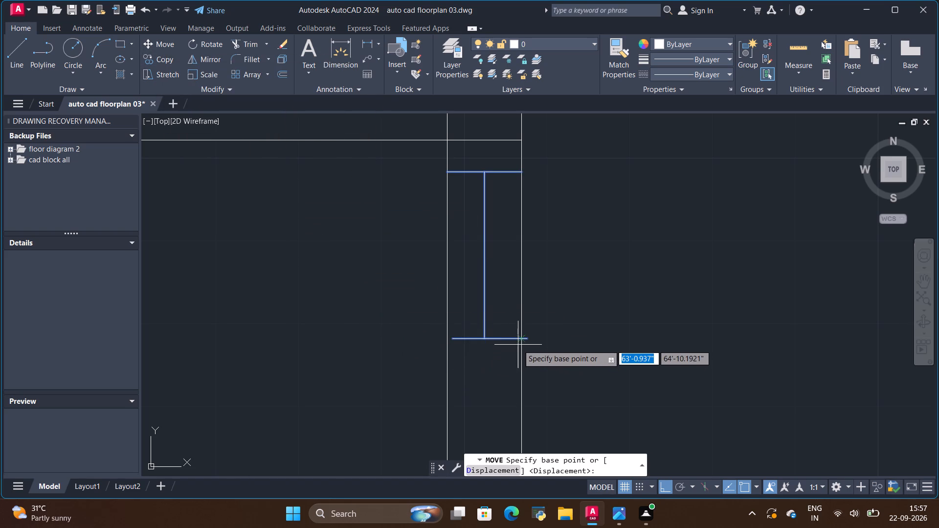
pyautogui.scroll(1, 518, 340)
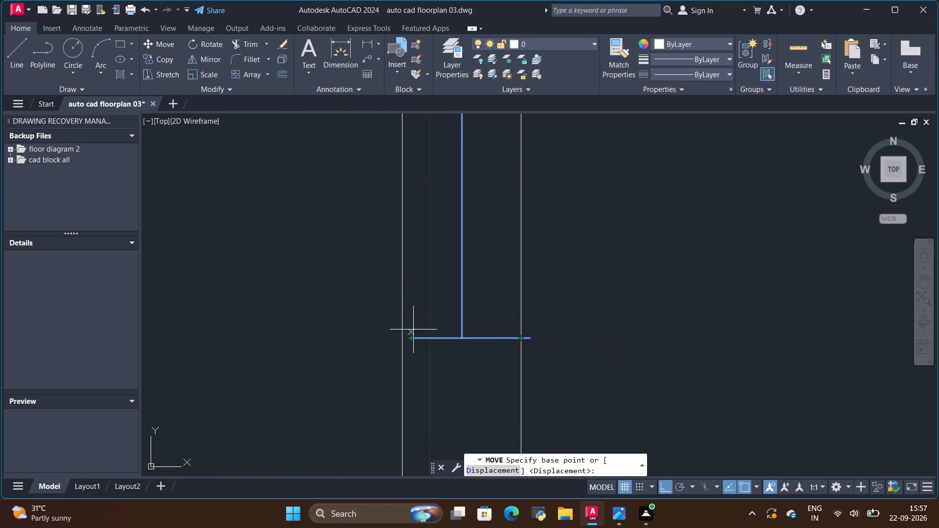
# Trim away the misaligned lower cross line of the toilet window, including its stub beyond the east wall.
pyautogui.click(244, 41)
pyautogui.moveTo(425, 302); pyautogui.dragTo(444, 344)
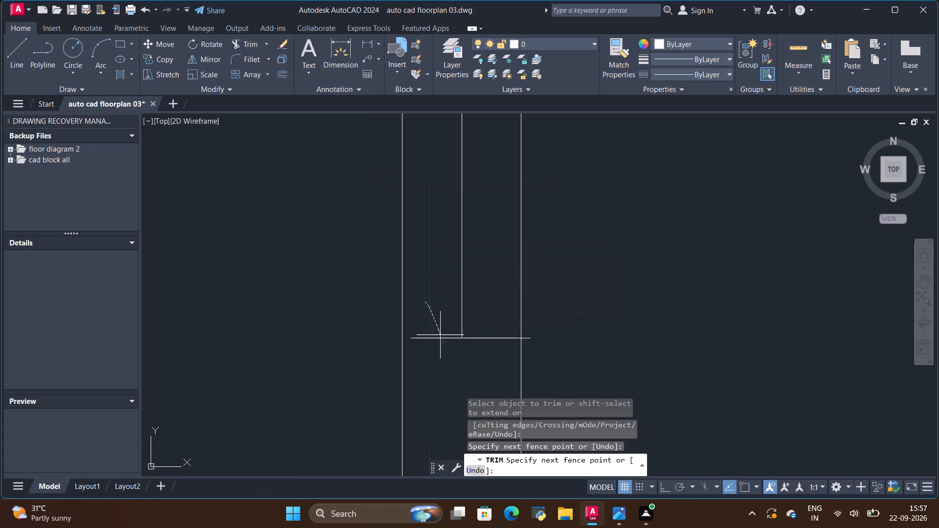
pyautogui.moveTo(444, 344); pyautogui.dragTo(453, 380)
pyautogui.moveTo(485, 322); pyautogui.dragTo(494, 358)
pyautogui.scroll(3, 527, 356)
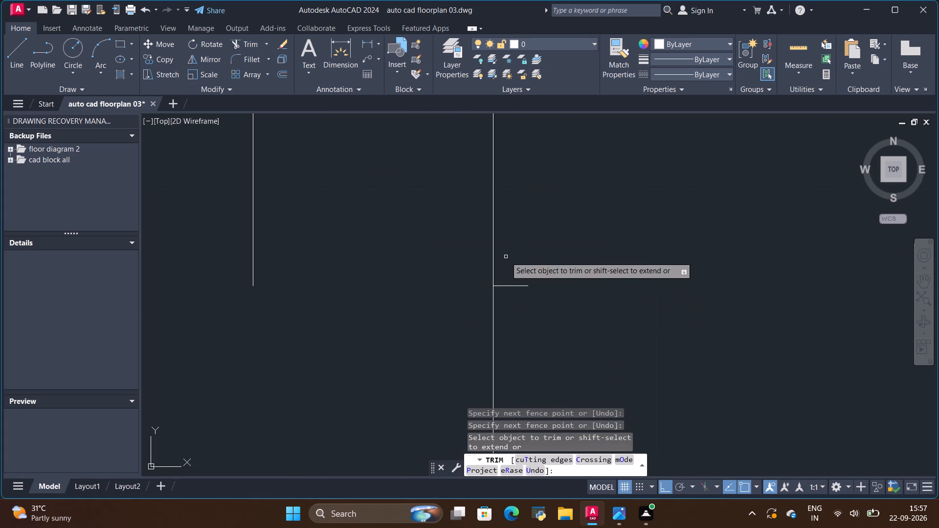
pyautogui.moveTo(508, 259); pyautogui.dragTo(526, 310)
pyautogui.scroll(-6, 559, 301)
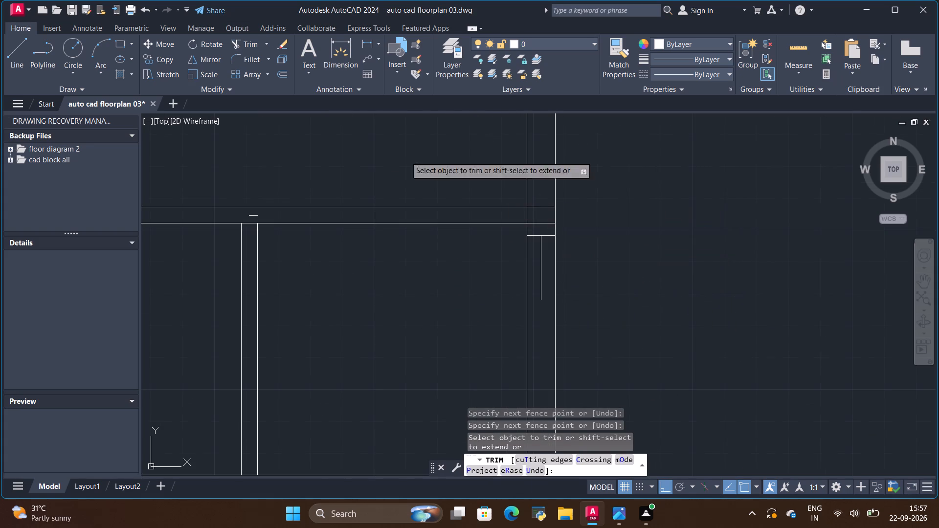
pyautogui.press('space')
# Copy the toilet window's upper cross line from its midpoint 4' straight south within the east wall.
pyautogui.scroll(2, 530, 244)
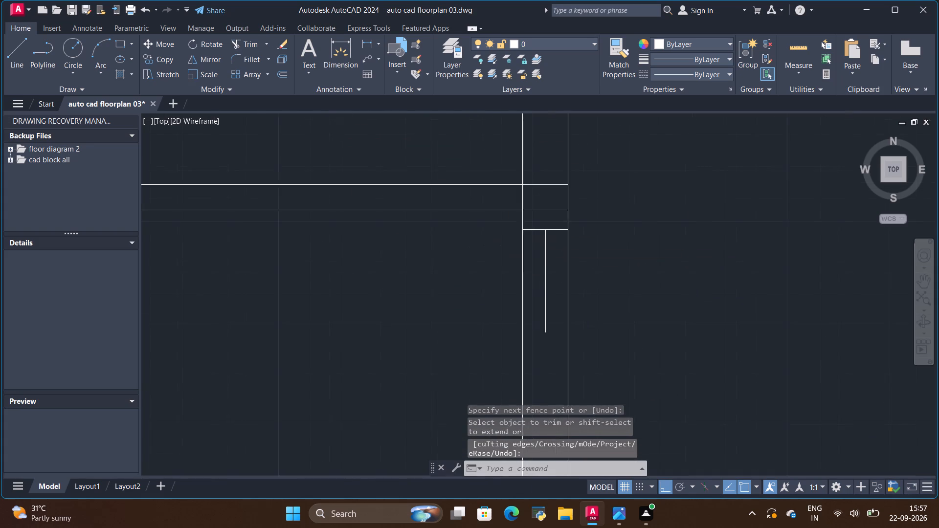
pyautogui.click(535, 222)
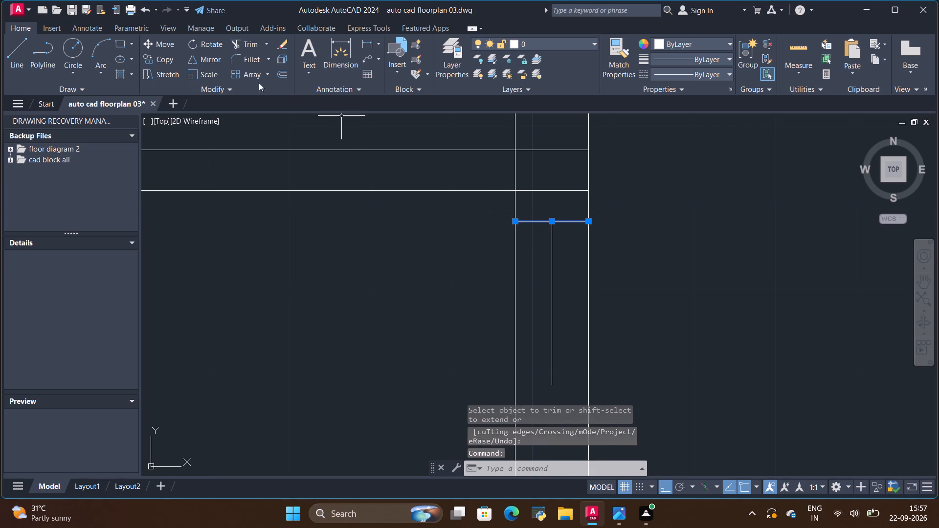
pyautogui.click(158, 57)
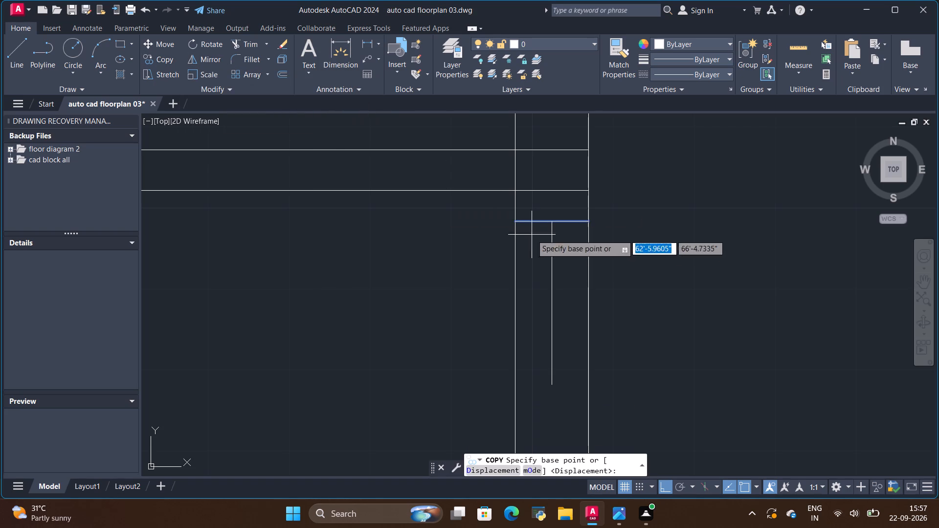
pyautogui.click(551, 221)
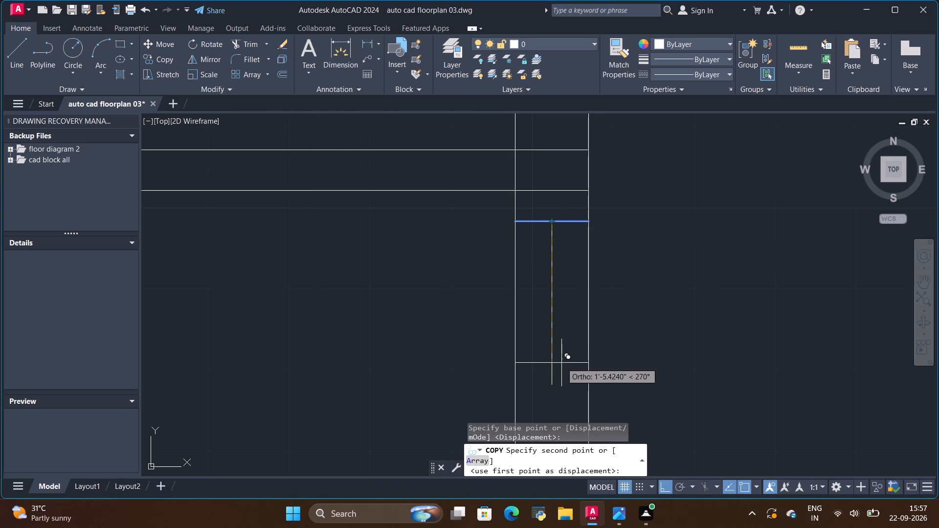
pyautogui.press('\\')
pyautogui.press('\\')
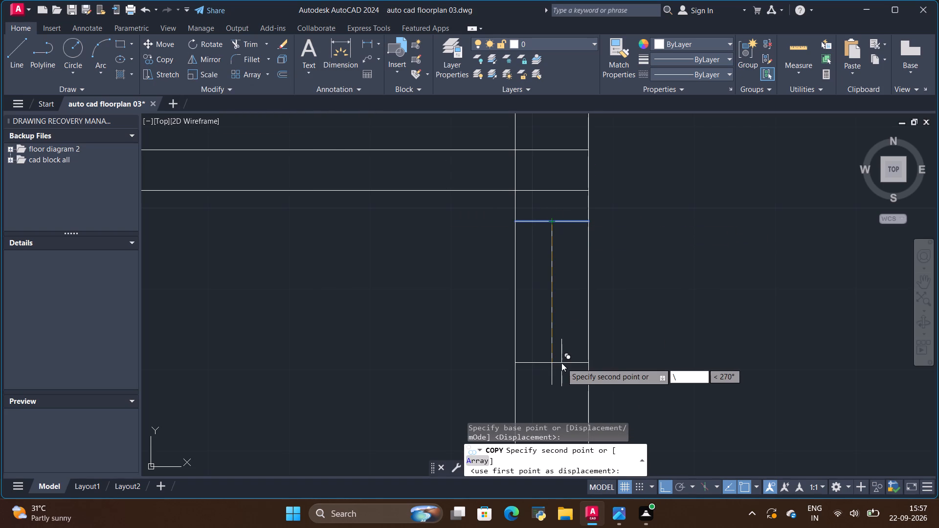
pyautogui.press('BackSpace')
pyautogui.press('BackSpace')
pyautogui.press('BackSpace')
pyautogui.write("4'")
pyautogui.press('Return')
pyautogui.scroll(-2, 566, 372)
pyautogui.scroll(2, 560, 389)
pyautogui.scroll(-2, 560, 387)
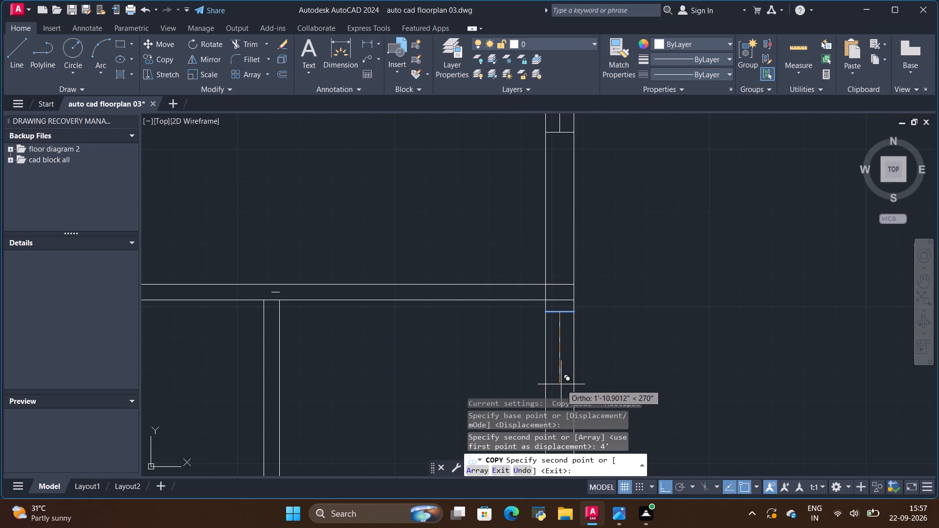
pyautogui.scroll(-2, 580, 331)
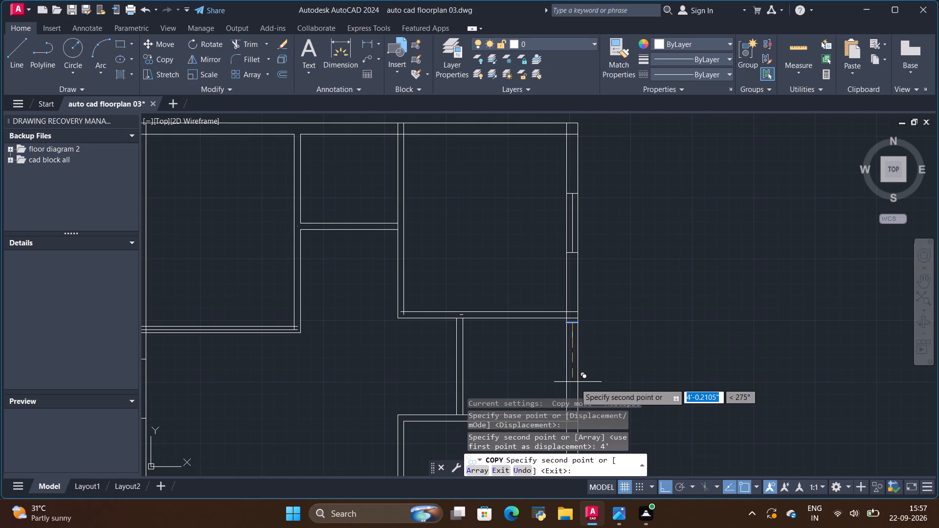
pyautogui.scroll(3, 575, 383)
pyautogui.press('space')
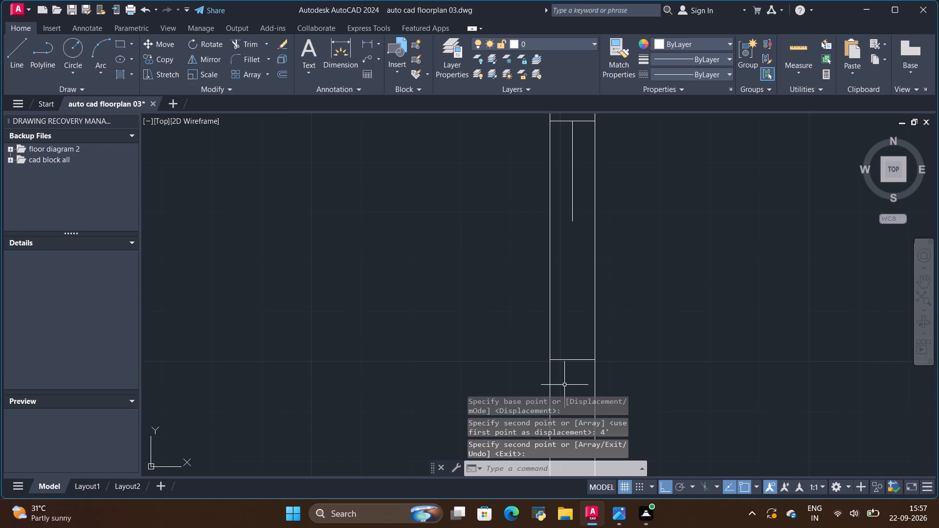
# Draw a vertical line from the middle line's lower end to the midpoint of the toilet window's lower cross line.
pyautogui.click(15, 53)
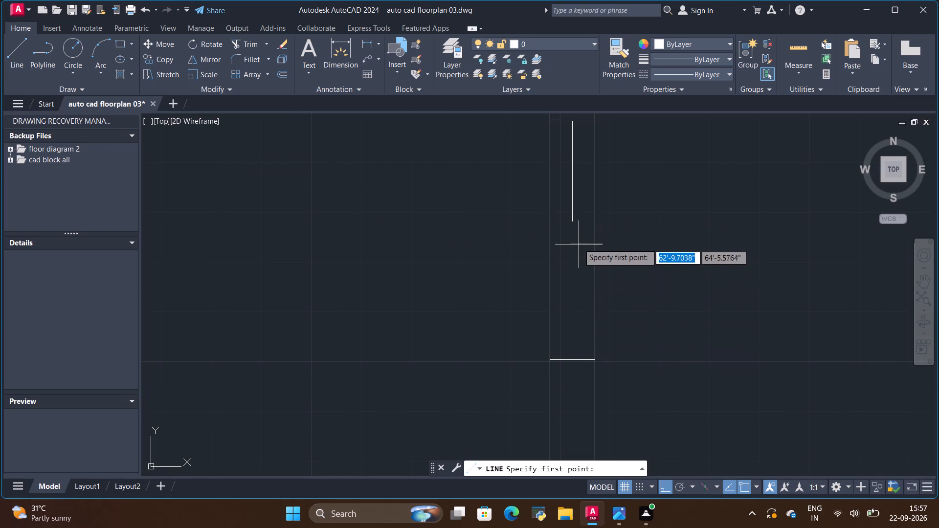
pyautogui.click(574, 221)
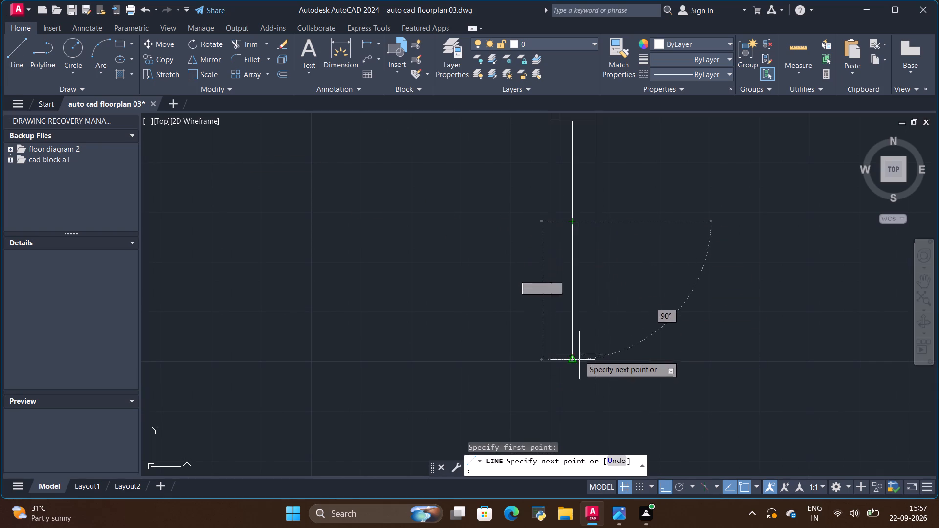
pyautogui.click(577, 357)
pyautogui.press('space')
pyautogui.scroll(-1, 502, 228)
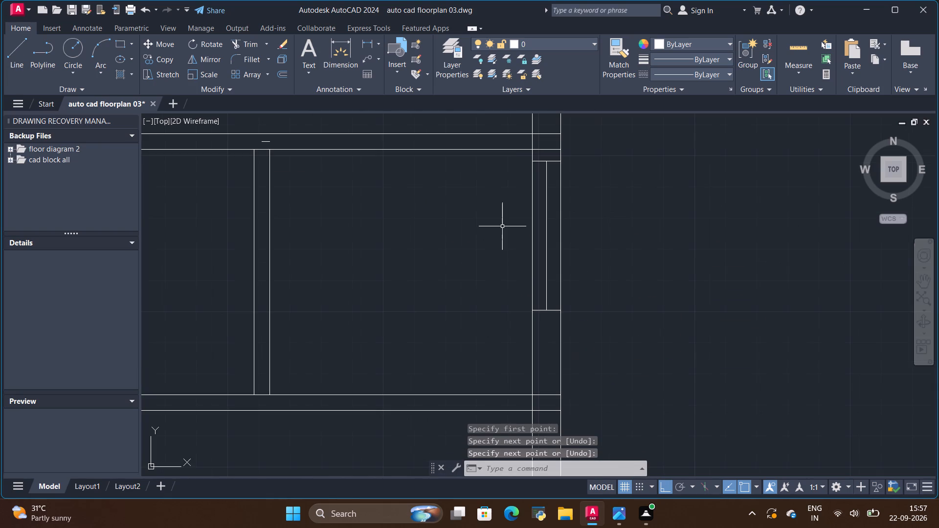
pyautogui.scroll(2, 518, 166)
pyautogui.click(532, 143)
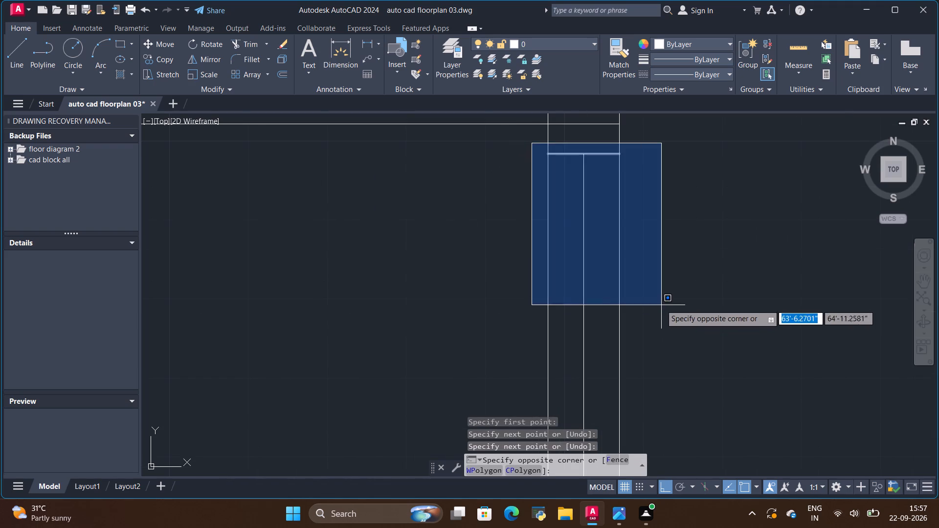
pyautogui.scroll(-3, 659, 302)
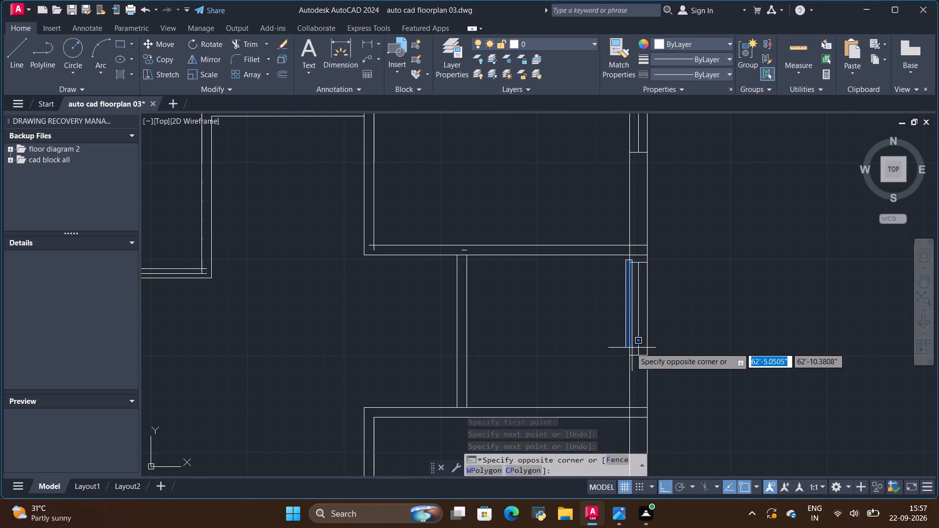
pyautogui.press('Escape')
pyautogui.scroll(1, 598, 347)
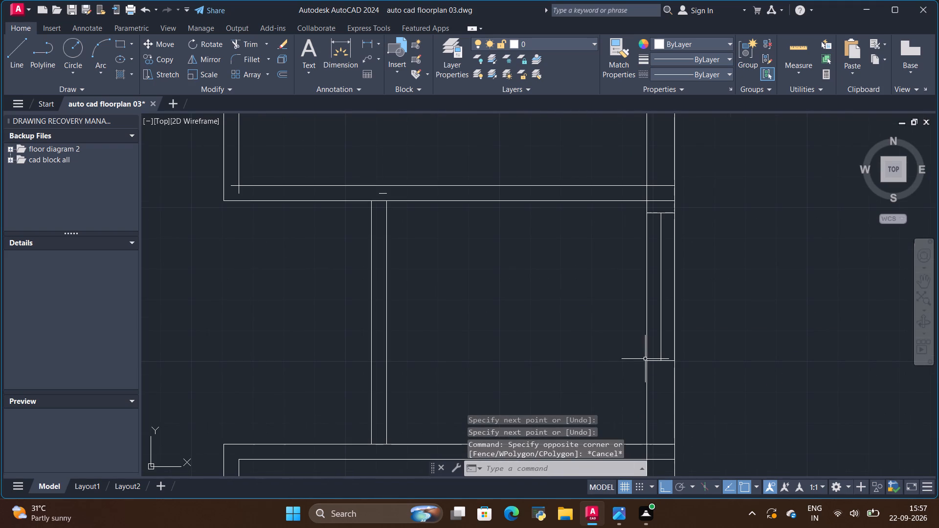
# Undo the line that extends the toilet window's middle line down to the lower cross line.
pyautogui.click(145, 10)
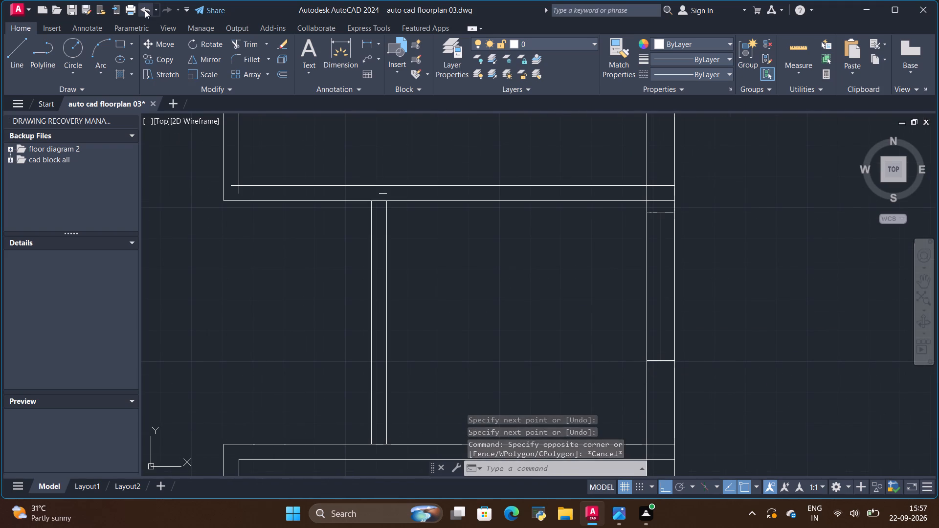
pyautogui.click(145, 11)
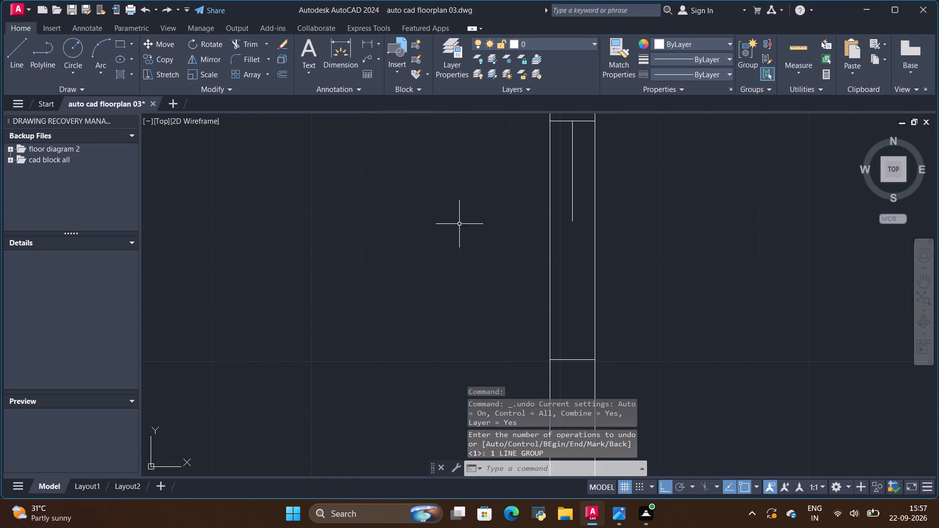
# Trim away the toilet window's lower cross line, the one detached from the middle line, between the east wall faces.
pyautogui.click(247, 45)
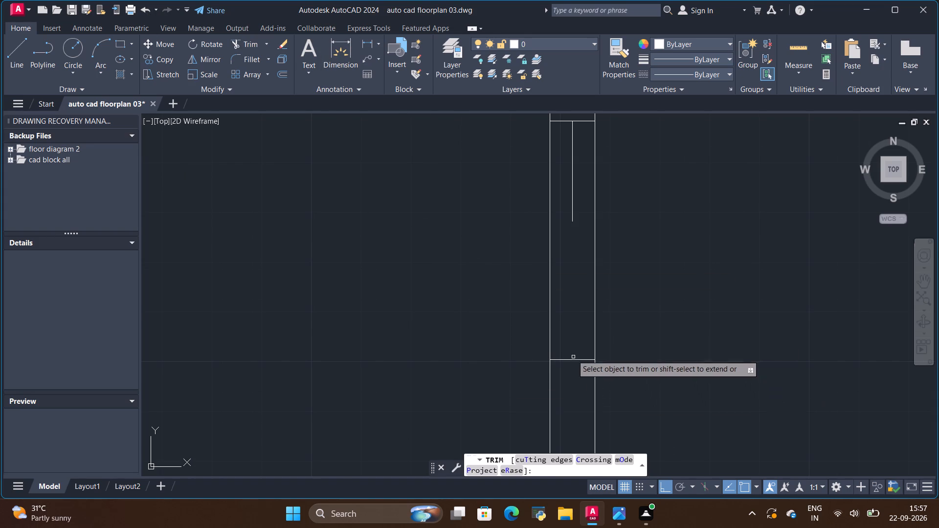
pyautogui.moveTo(572, 354); pyautogui.dragTo(578, 371)
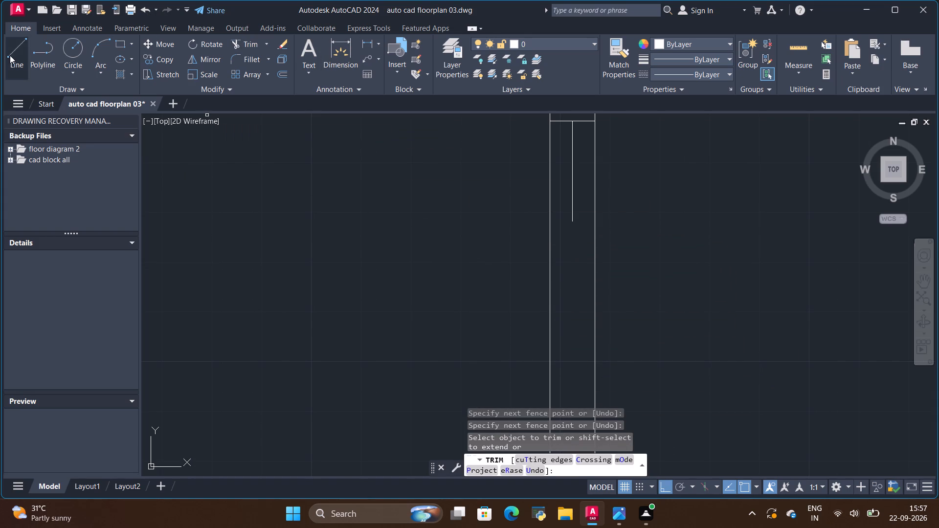
# Draw a horizontal line from the window middle line's lower end to the east wall's outer face and back to its inner face.
pyautogui.click(10, 55)
pyautogui.scroll(2, 516, 193)
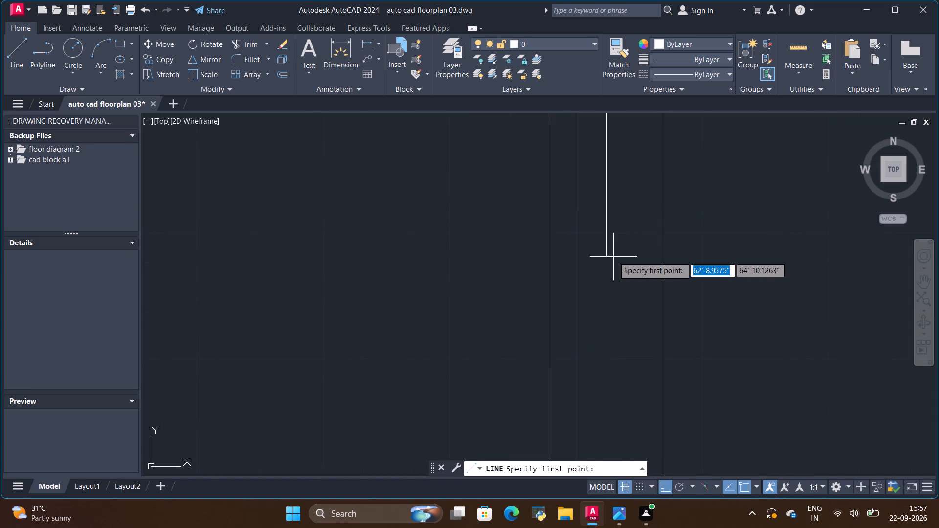
pyautogui.click(612, 256)
pyautogui.click(665, 256)
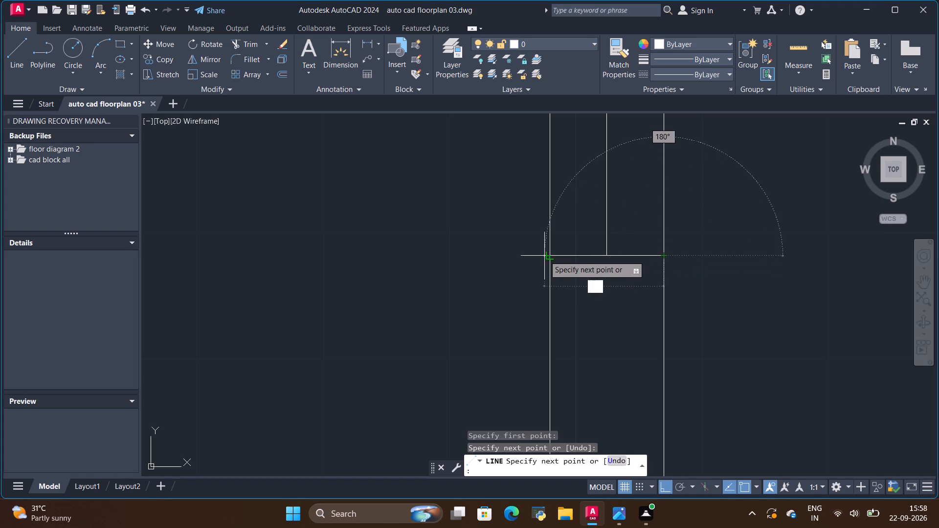
pyautogui.click(550, 254)
pyautogui.press('space')
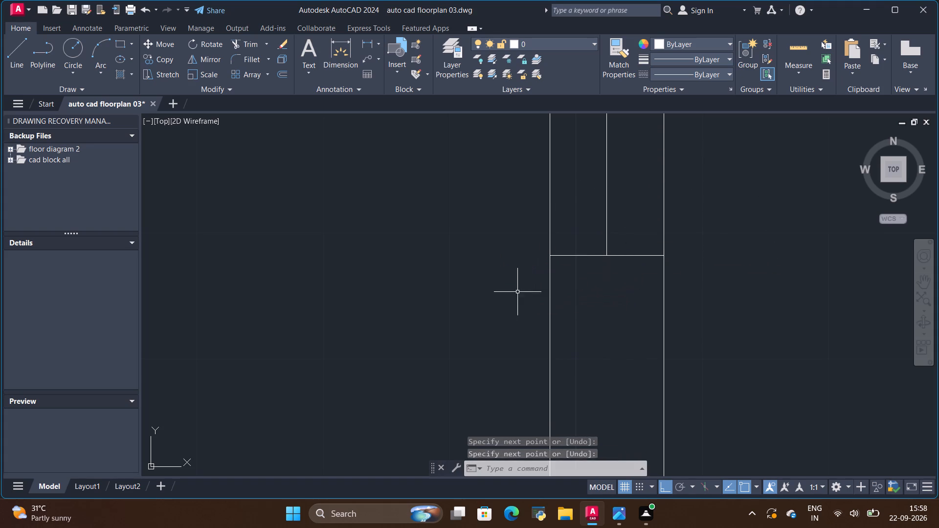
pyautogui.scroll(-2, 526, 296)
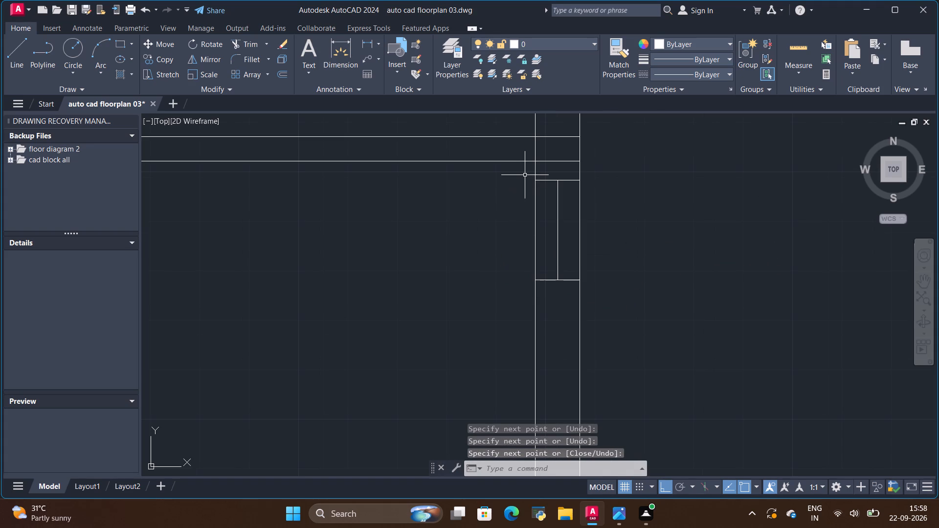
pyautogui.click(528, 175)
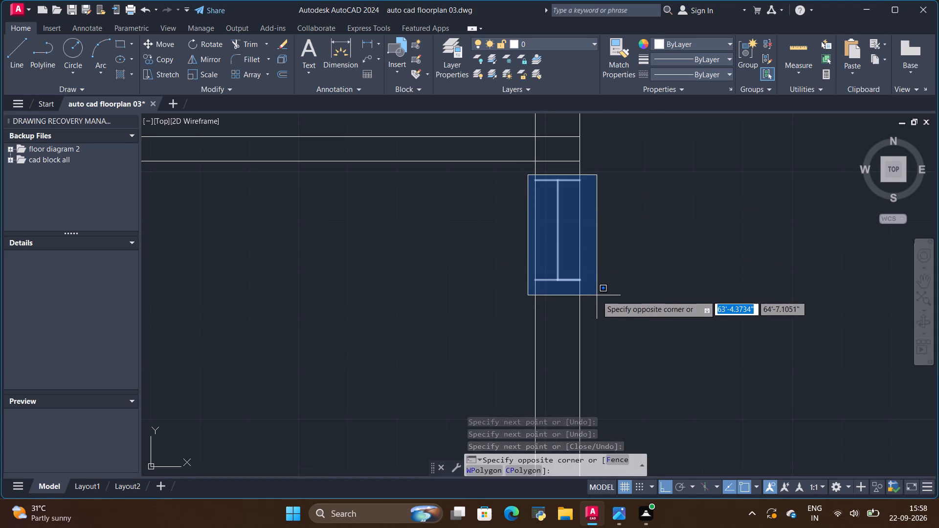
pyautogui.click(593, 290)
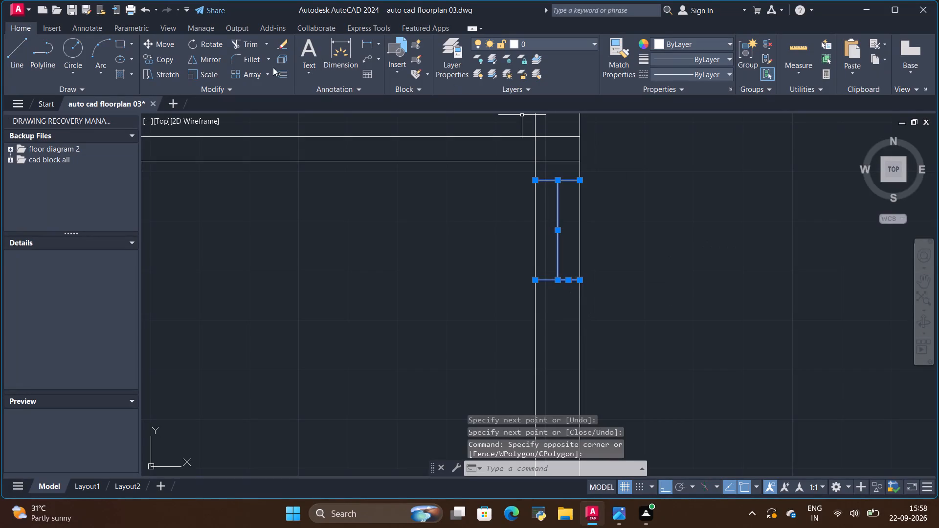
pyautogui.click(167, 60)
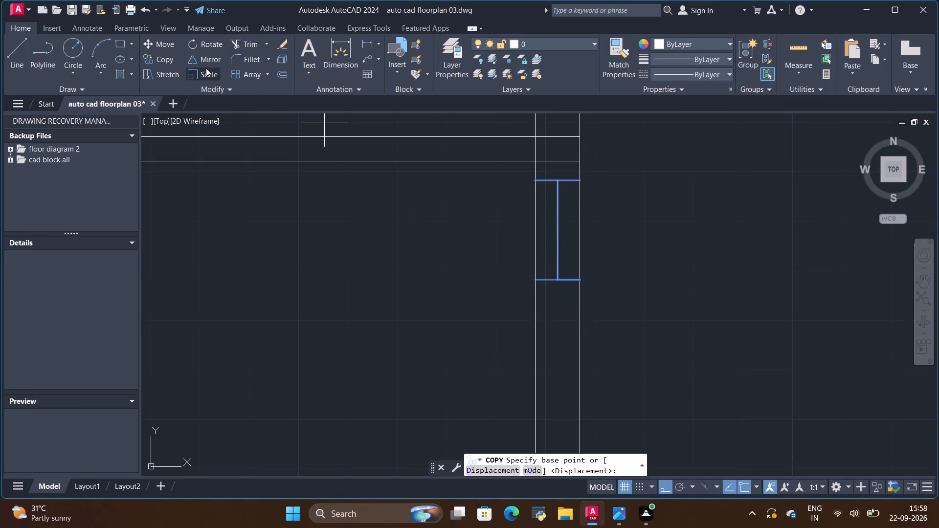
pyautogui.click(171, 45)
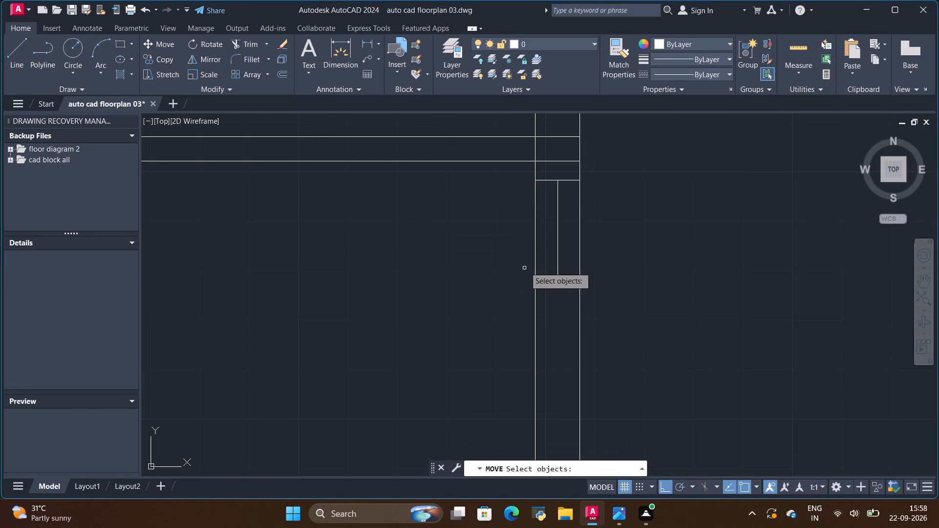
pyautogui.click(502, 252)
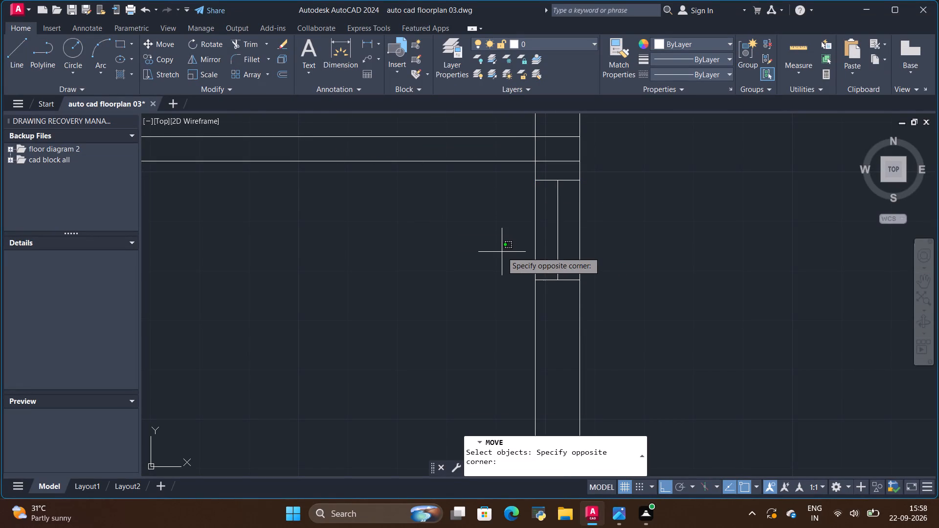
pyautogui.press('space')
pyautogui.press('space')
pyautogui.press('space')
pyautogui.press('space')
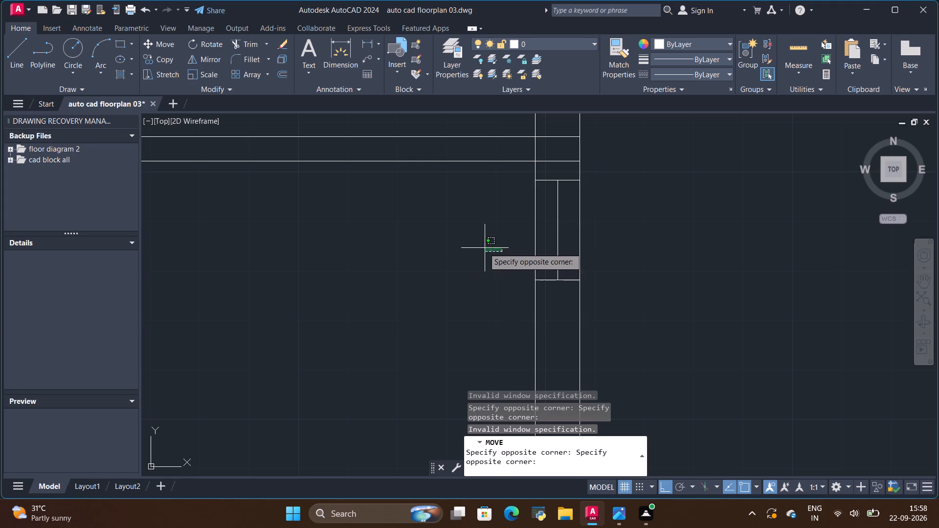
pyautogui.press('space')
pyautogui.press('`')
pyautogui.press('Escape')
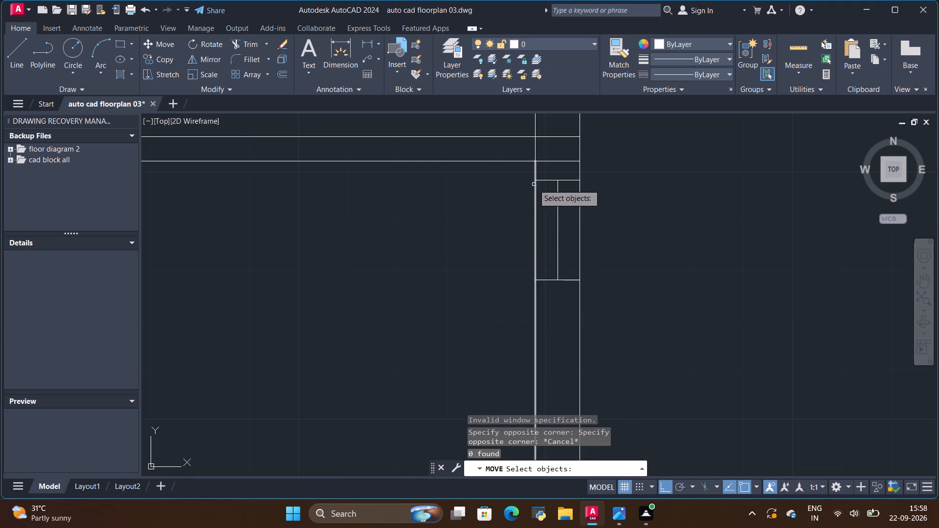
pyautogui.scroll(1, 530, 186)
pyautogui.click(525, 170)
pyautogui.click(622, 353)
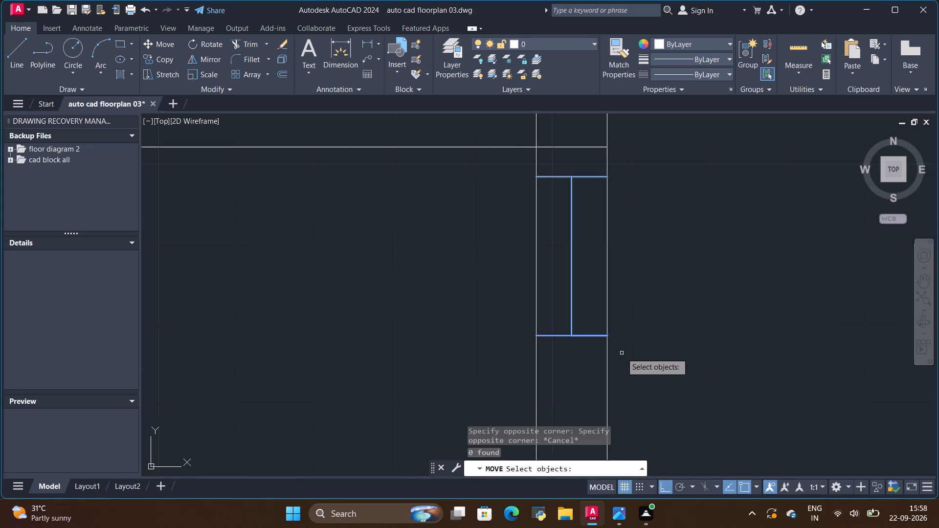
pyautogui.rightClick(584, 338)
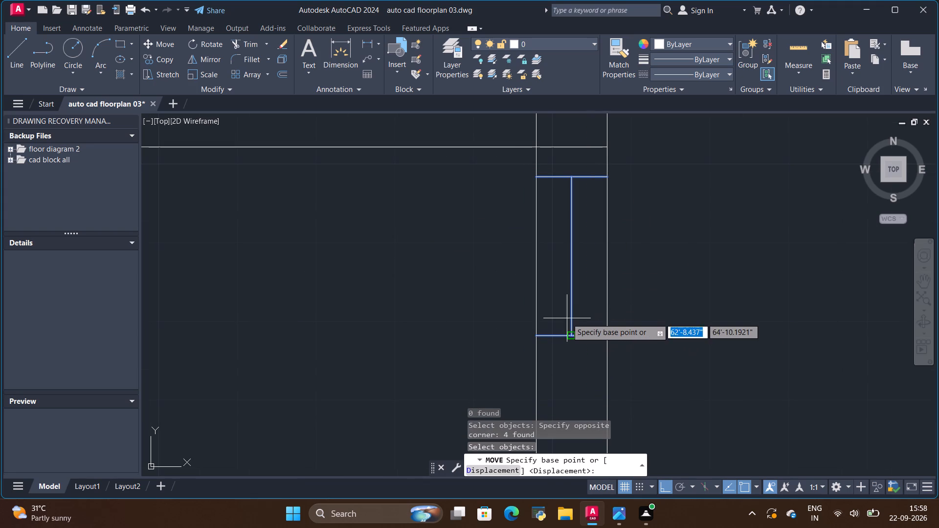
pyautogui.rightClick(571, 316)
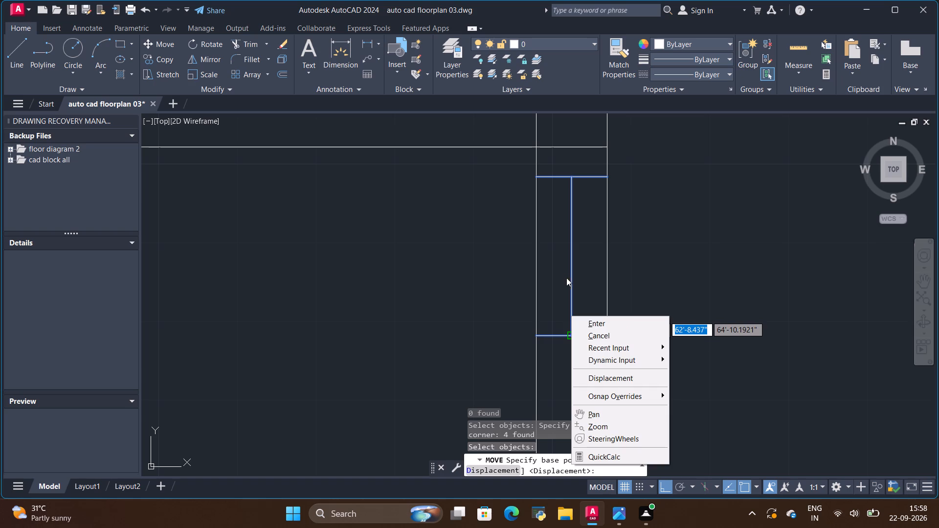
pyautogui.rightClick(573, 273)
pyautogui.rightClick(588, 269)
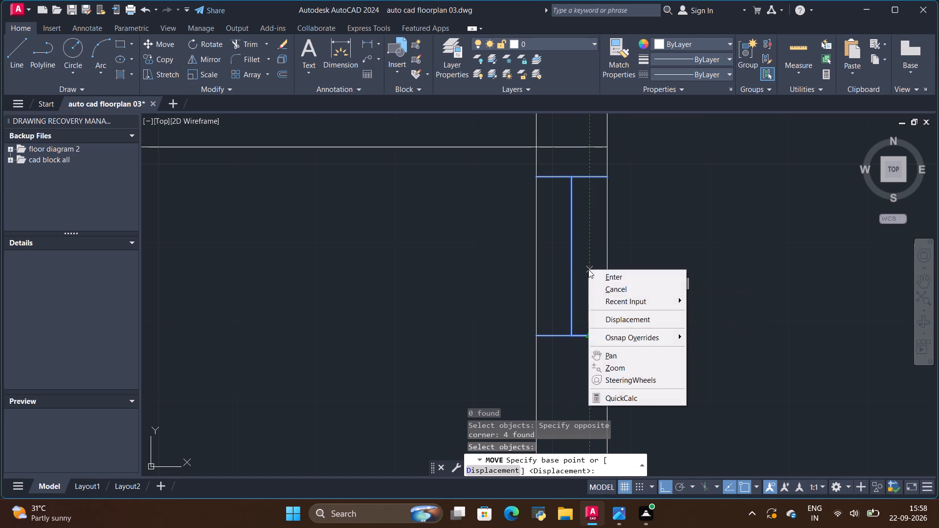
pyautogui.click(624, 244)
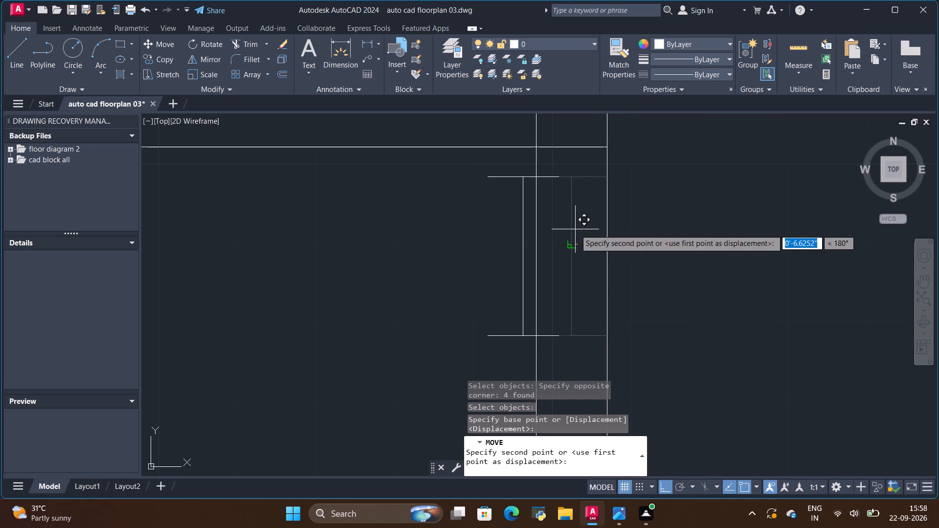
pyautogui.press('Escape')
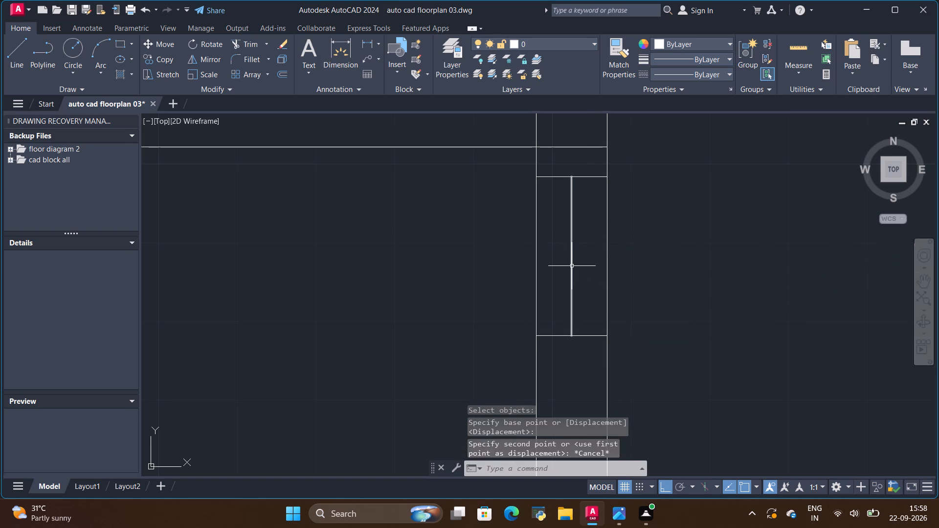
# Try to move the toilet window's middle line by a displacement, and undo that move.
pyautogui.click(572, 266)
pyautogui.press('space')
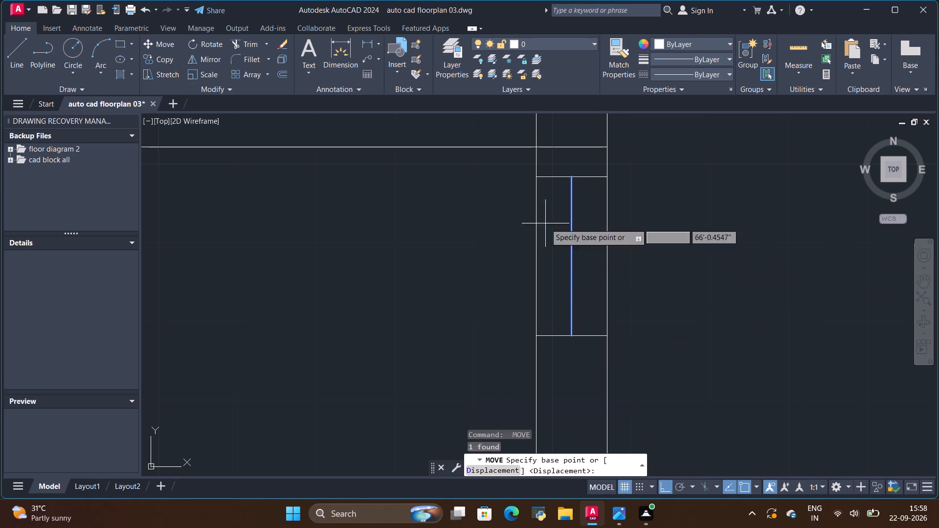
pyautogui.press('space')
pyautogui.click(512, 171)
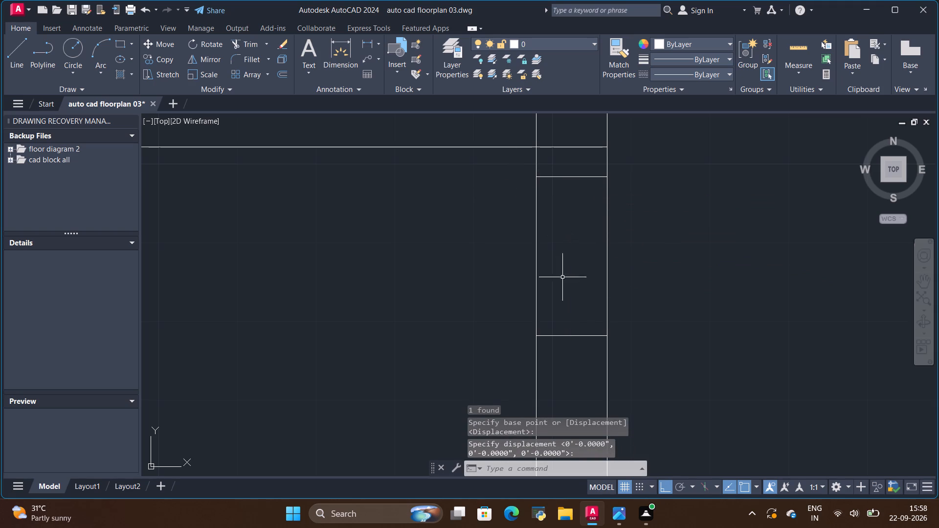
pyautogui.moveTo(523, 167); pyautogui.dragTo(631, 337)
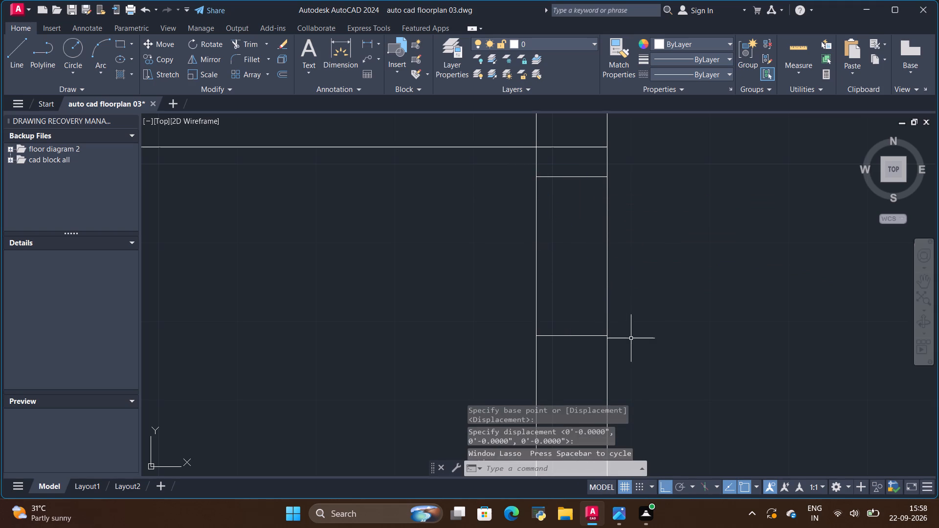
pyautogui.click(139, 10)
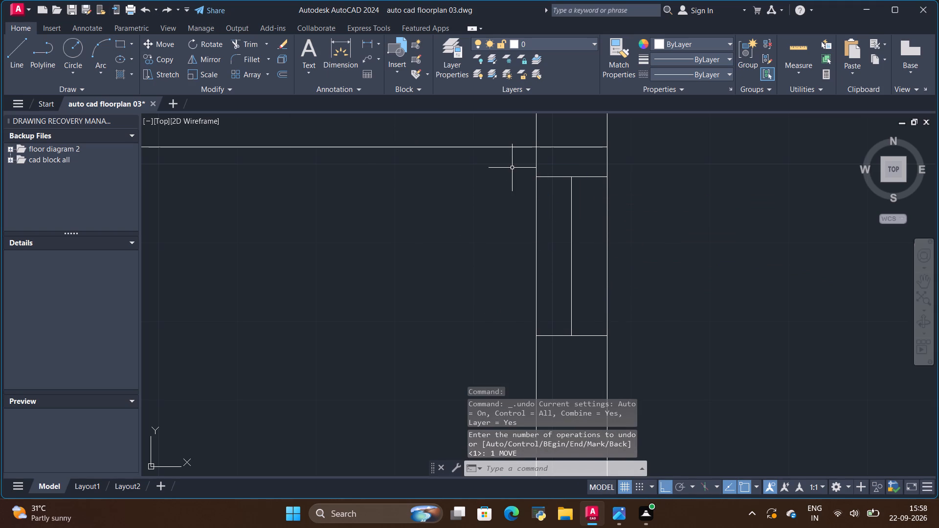
# Group the toilet window's middle line and its upper and lower cross lines into one object.
pyautogui.moveTo(512, 167); pyautogui.dragTo(513, 205)
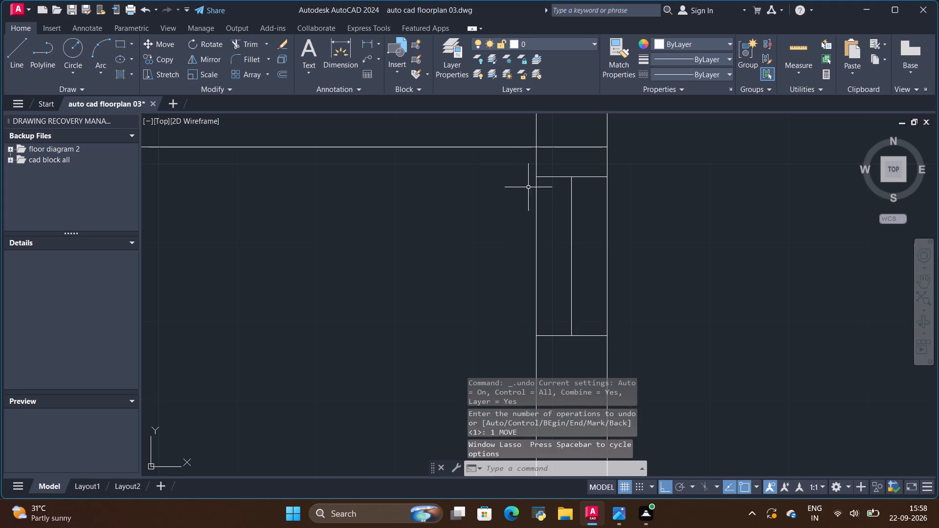
pyautogui.click(518, 162)
pyautogui.click(618, 354)
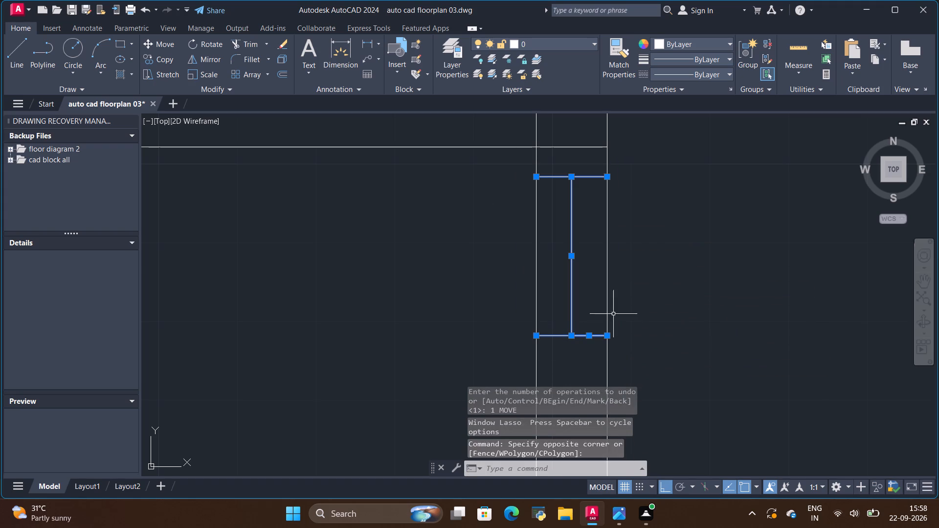
pyautogui.rightClick(625, 306)
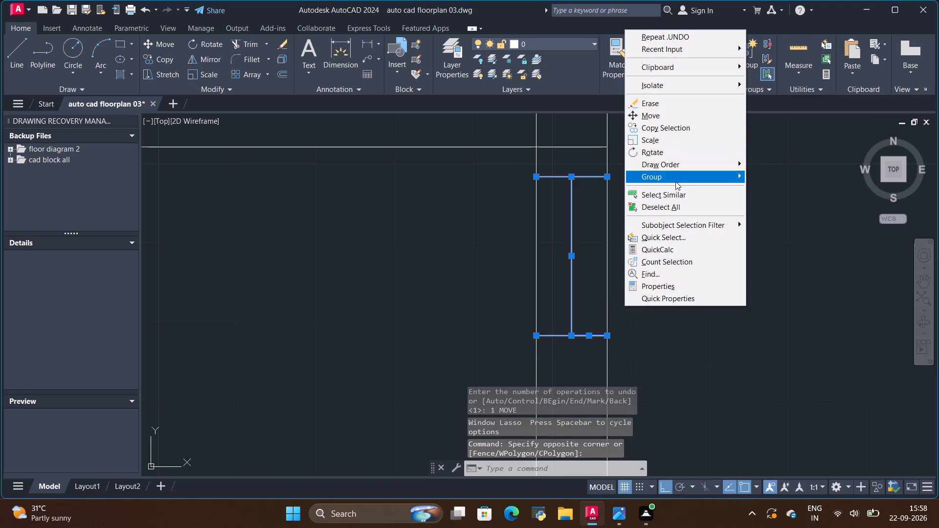
pyautogui.click(674, 176)
pyautogui.click(767, 175)
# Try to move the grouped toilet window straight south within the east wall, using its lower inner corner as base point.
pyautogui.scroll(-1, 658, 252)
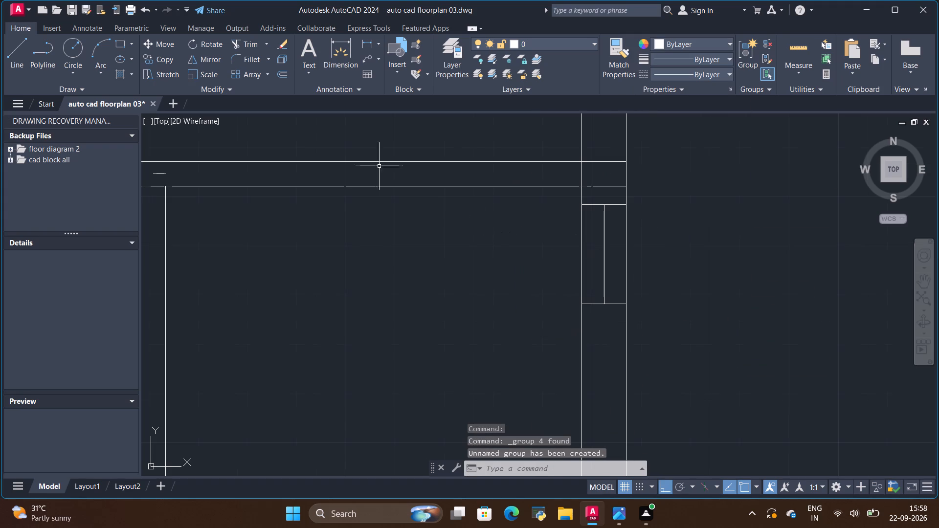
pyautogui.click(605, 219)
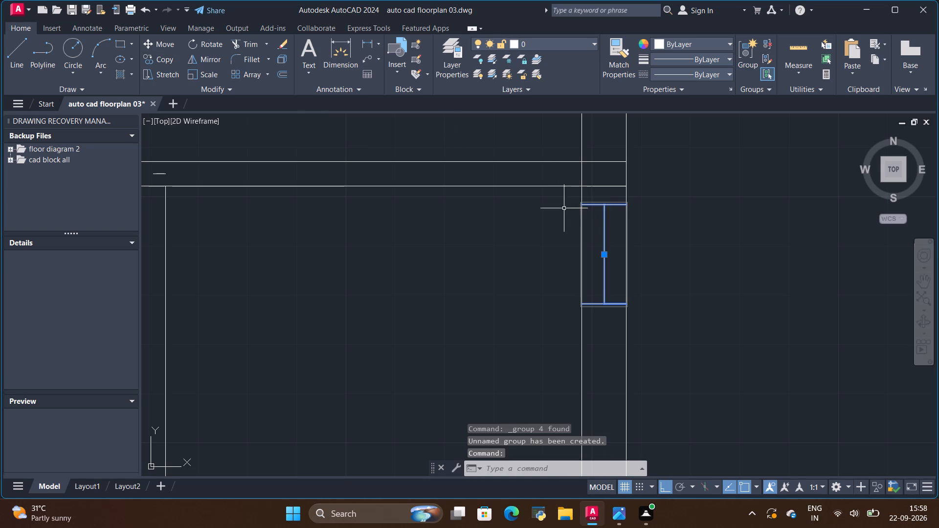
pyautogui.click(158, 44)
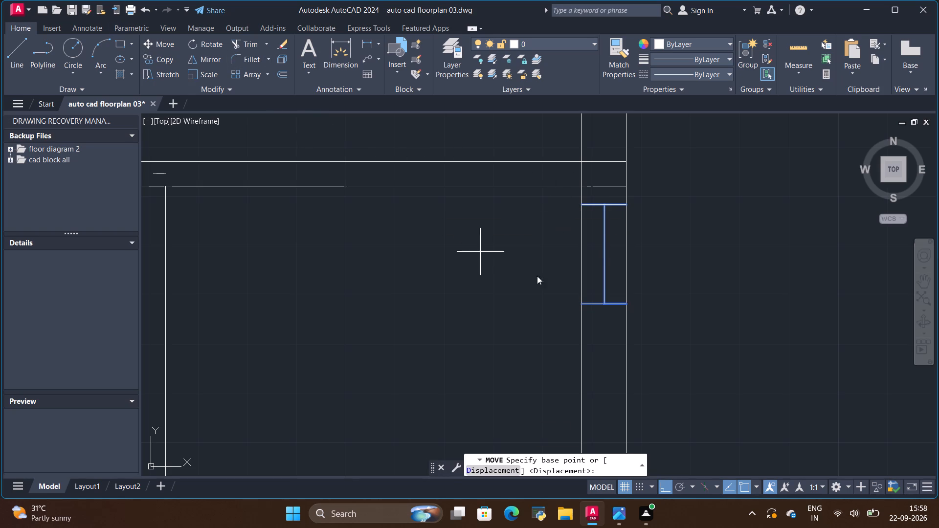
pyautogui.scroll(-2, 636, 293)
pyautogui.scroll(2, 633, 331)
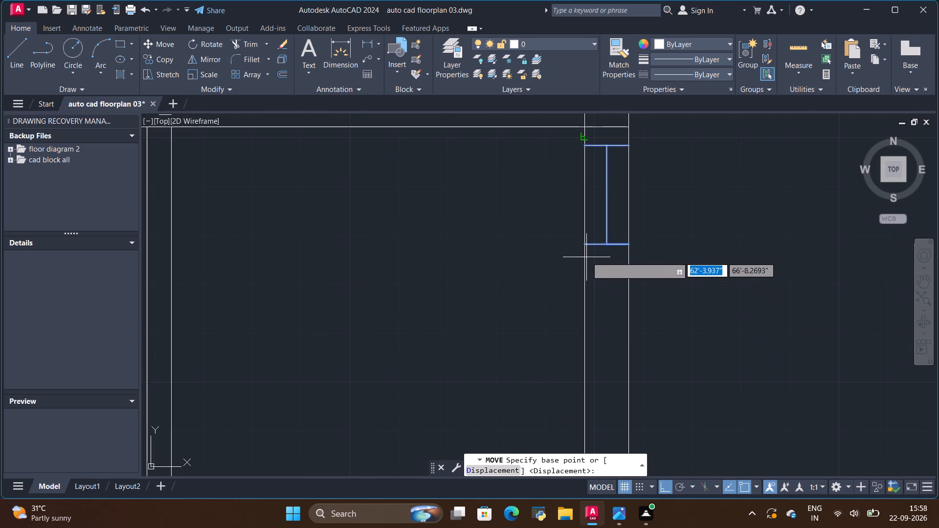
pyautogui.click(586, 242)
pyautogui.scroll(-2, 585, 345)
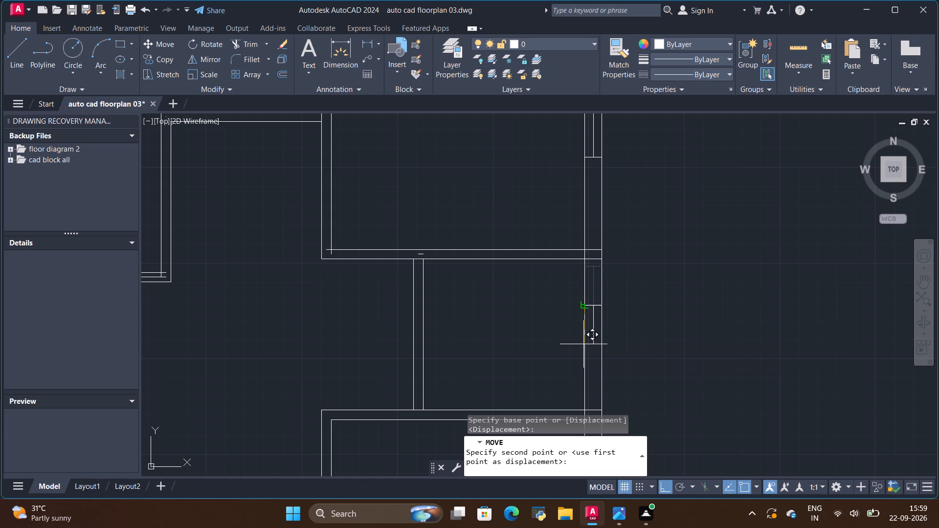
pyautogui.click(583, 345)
# Move the grouped toilet window straight south from its centre to about the middle of the toilet's east wall.
pyautogui.scroll(1, 574, 310)
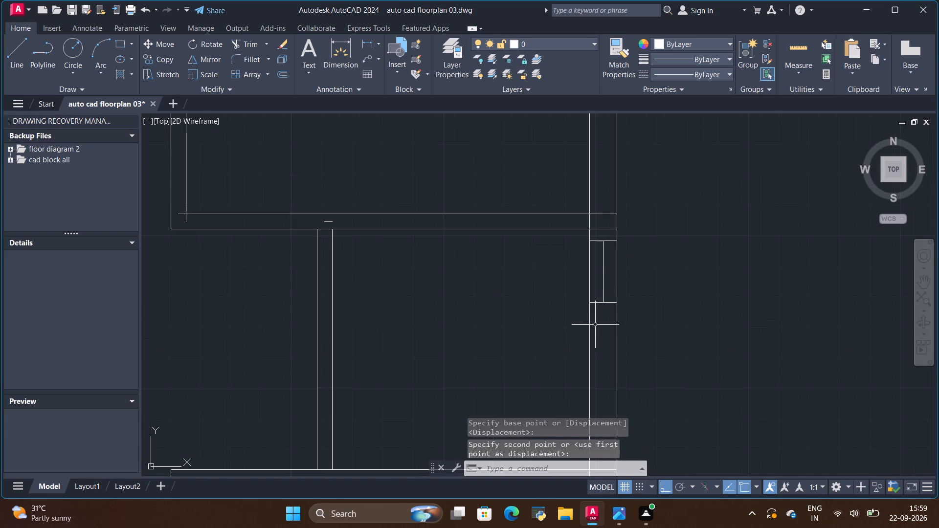
pyautogui.click(607, 302)
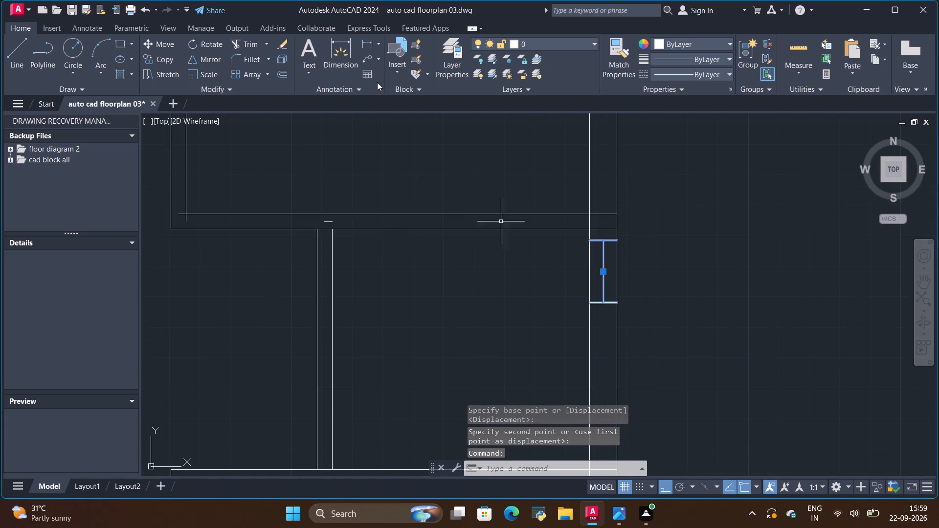
pyautogui.click(171, 44)
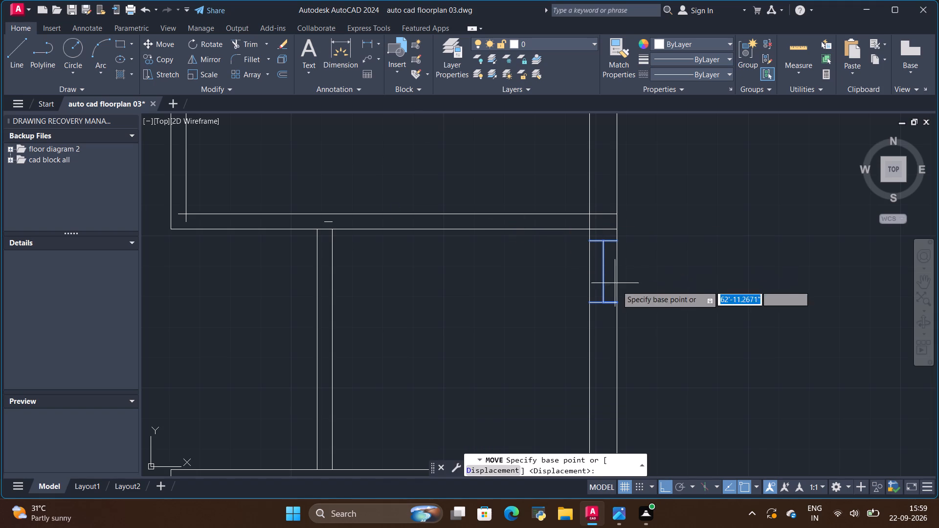
pyautogui.click(604, 274)
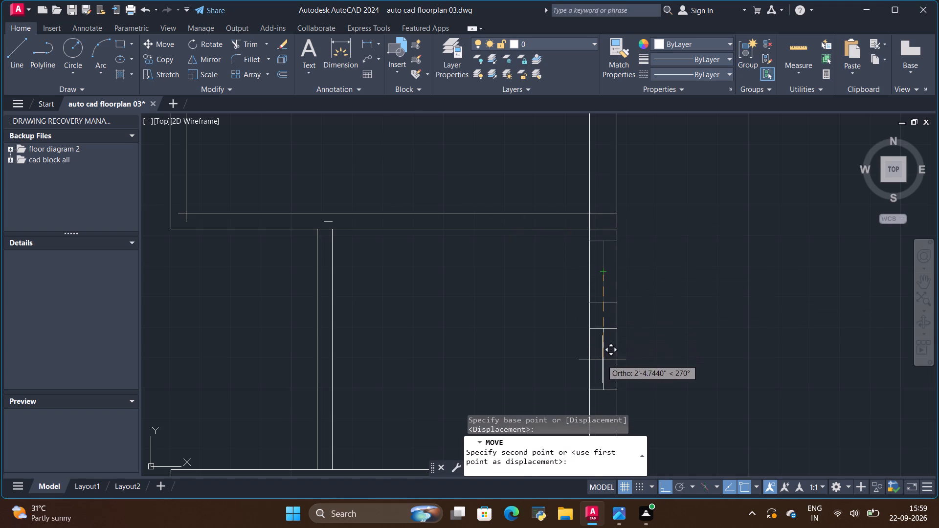
pyautogui.scroll(-1, 600, 354)
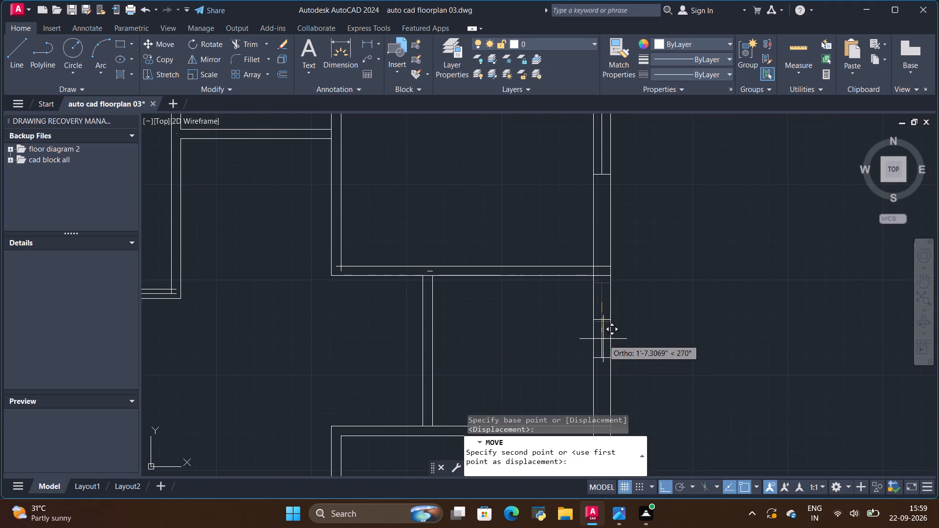
pyautogui.scroll(-2, 603, 339)
pyautogui.scroll(3, 604, 353)
pyautogui.scroll(2, 596, 310)
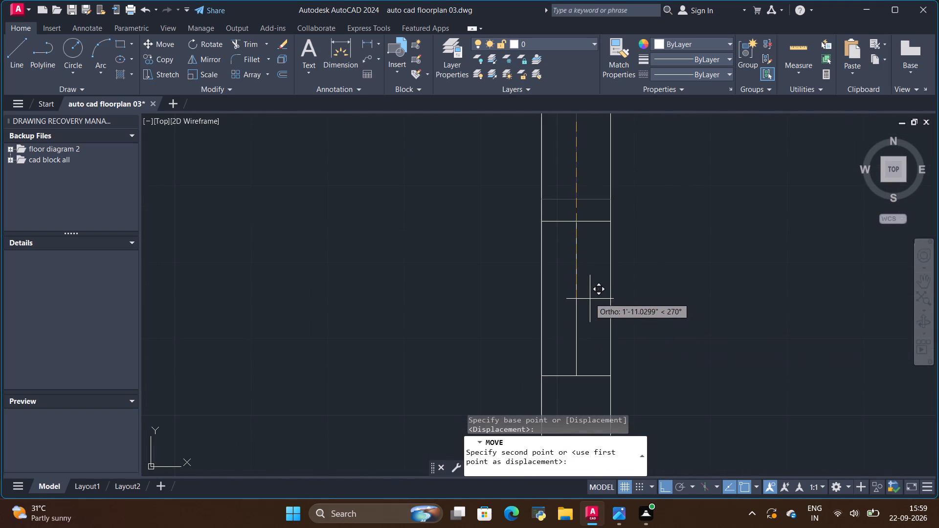
pyautogui.click(580, 286)
pyautogui.scroll(-4, 652, 264)
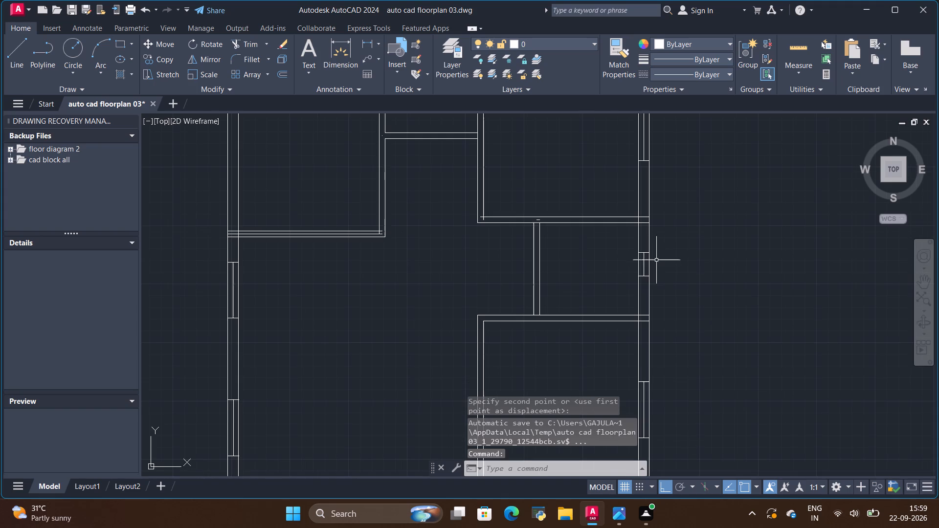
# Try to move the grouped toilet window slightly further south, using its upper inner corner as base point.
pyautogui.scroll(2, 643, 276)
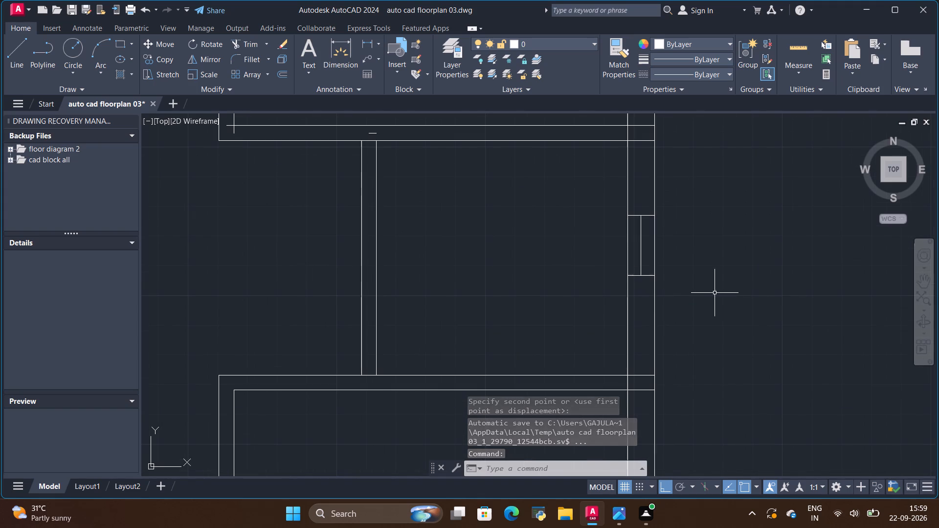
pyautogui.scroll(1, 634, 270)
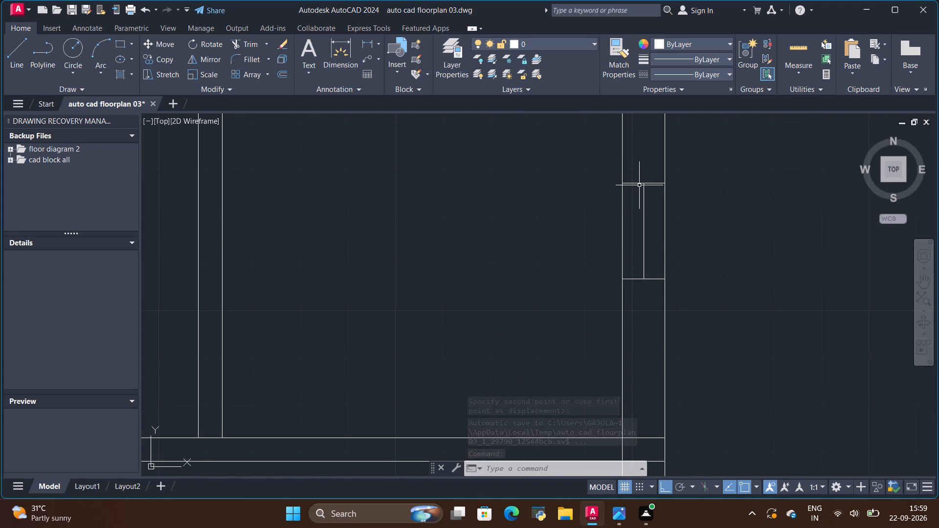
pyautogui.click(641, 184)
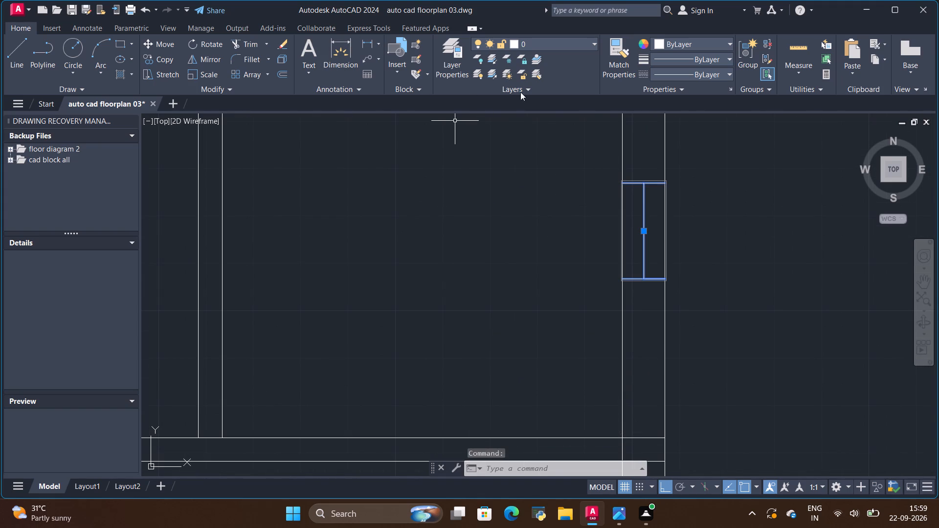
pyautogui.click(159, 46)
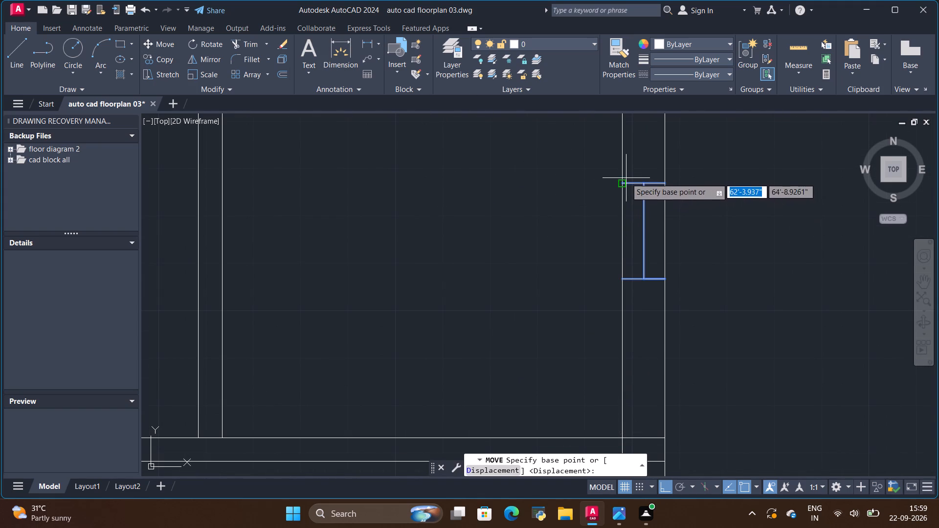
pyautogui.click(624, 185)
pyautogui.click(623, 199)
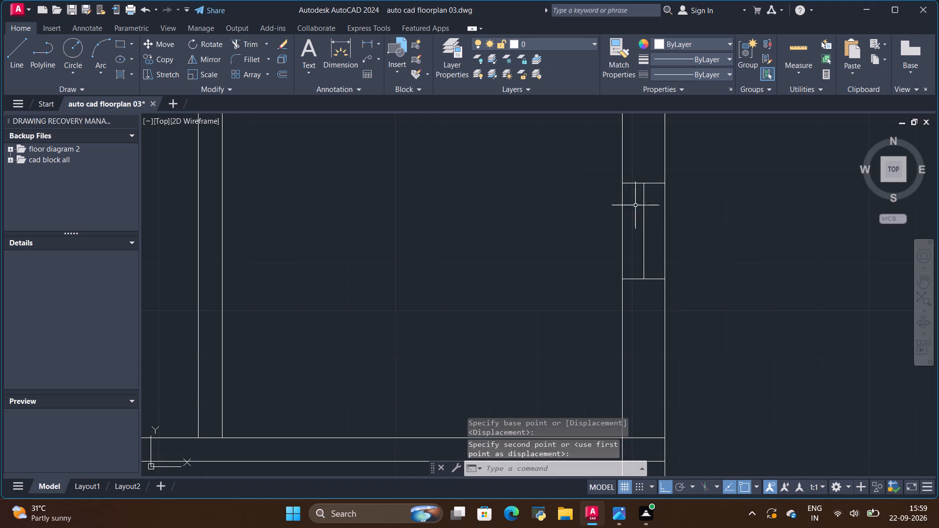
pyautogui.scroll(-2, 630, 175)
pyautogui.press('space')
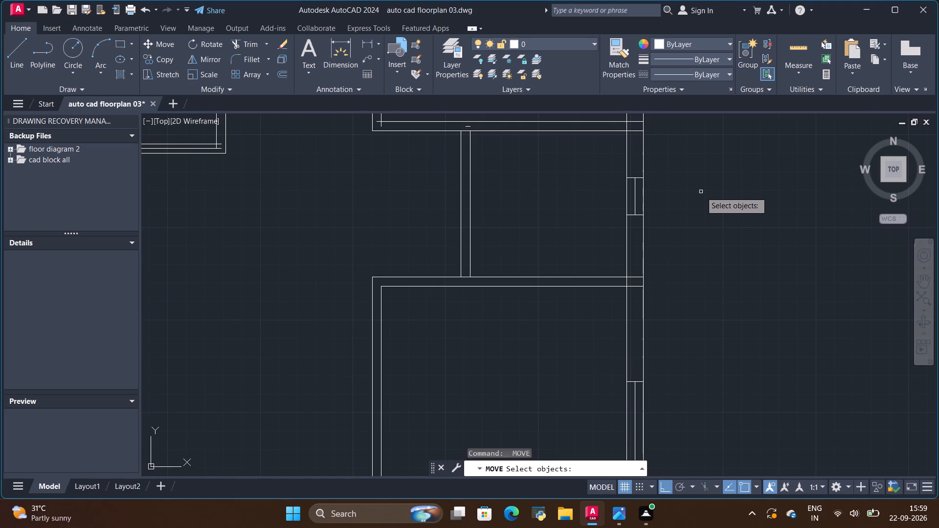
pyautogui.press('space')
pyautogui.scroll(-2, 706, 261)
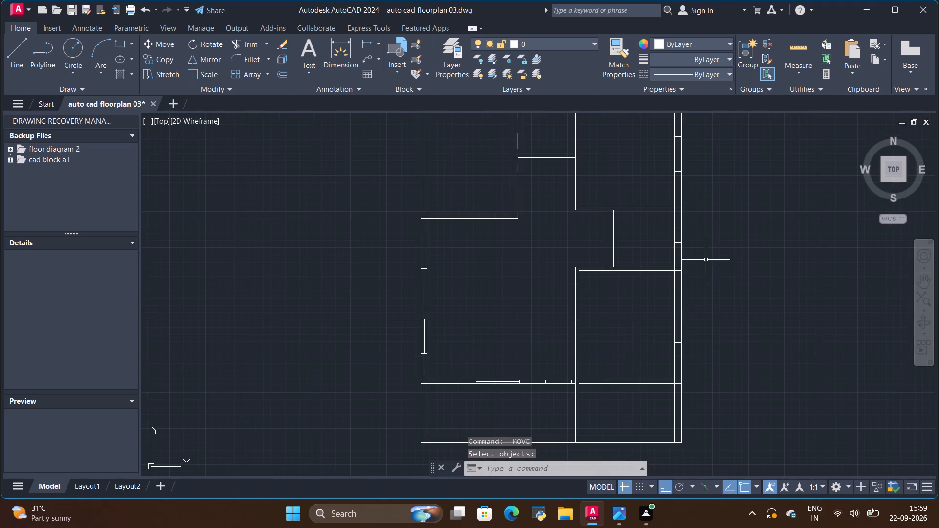
# Draw a line across the upper end of the toilet's west partition wall, from its west face to its east face.
pyautogui.scroll(2, 679, 208)
pyautogui.scroll(2, 721, 296)
pyautogui.scroll(-1, 723, 299)
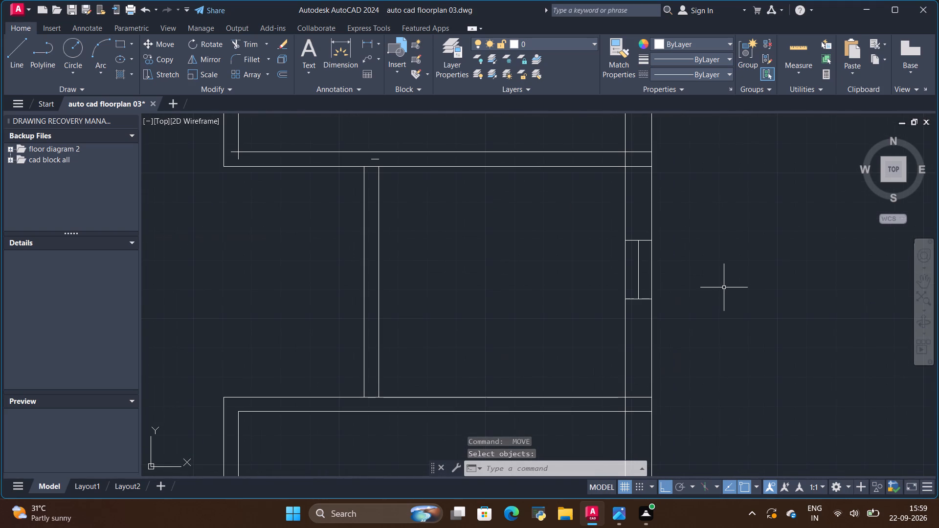
pyautogui.hotkey('alt', 'Tab')
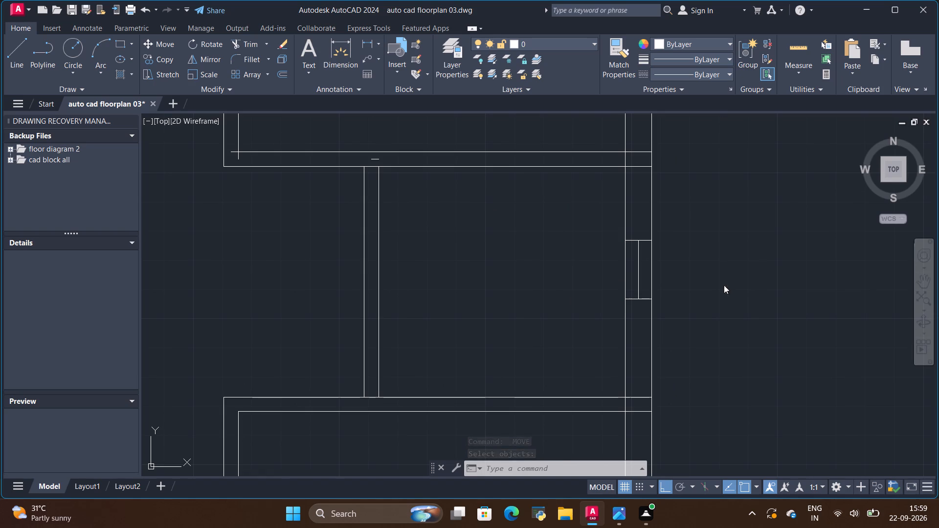
pyautogui.hotkey('alt', 'Tab')
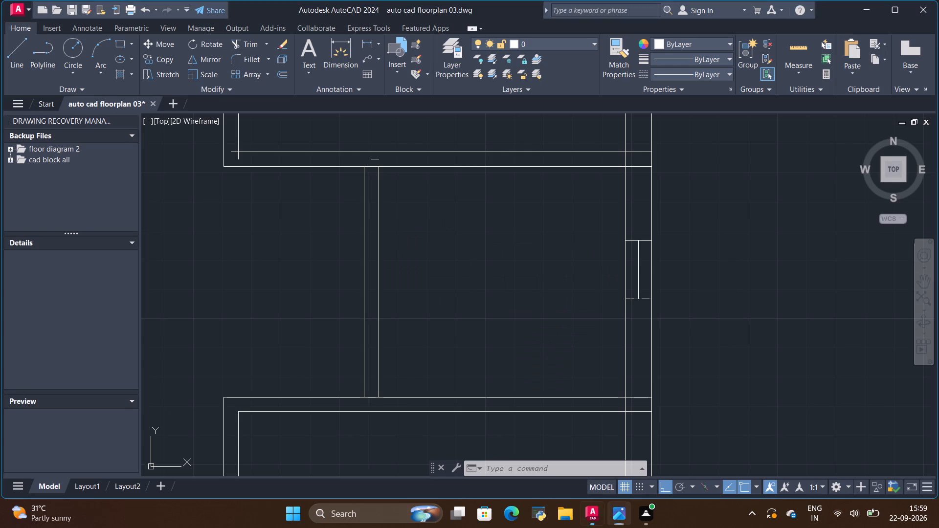
pyautogui.scroll(3, 328, 145)
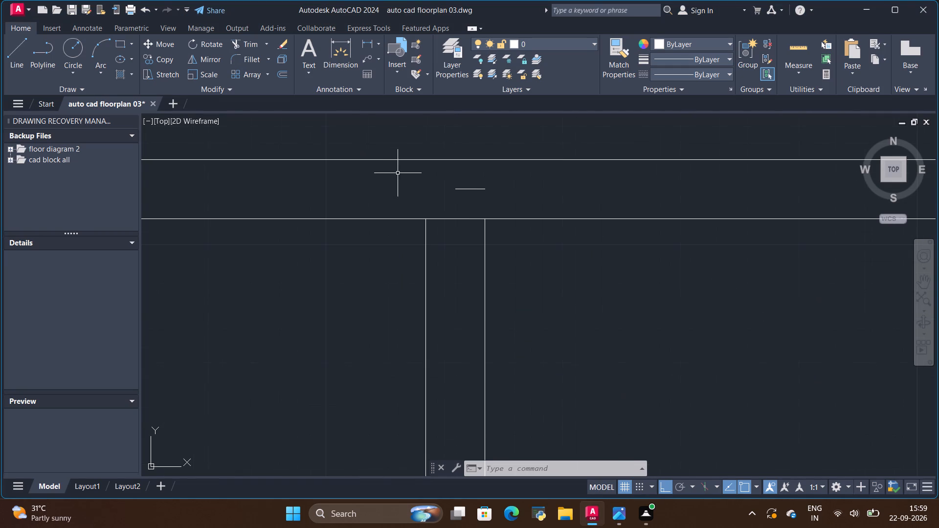
pyautogui.click(8, 59)
pyautogui.scroll(1, 358, 232)
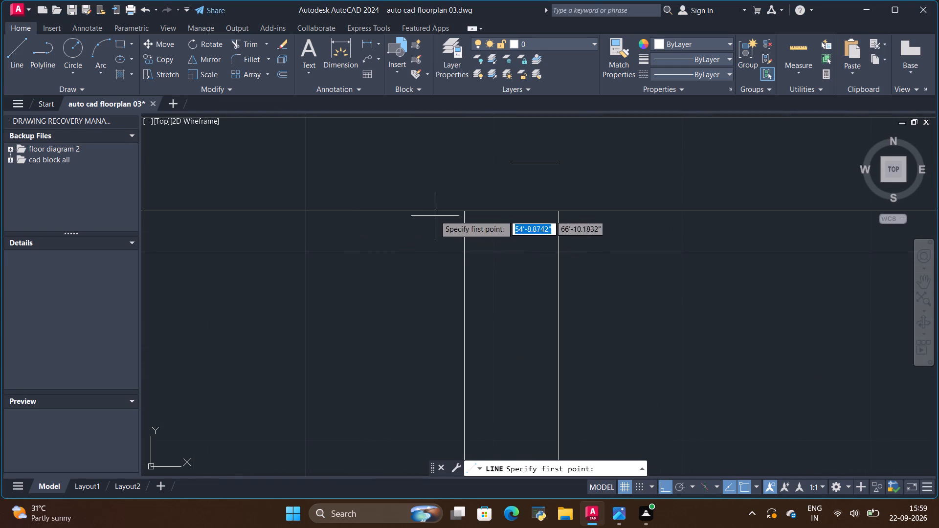
pyautogui.click(462, 211)
pyautogui.click(563, 212)
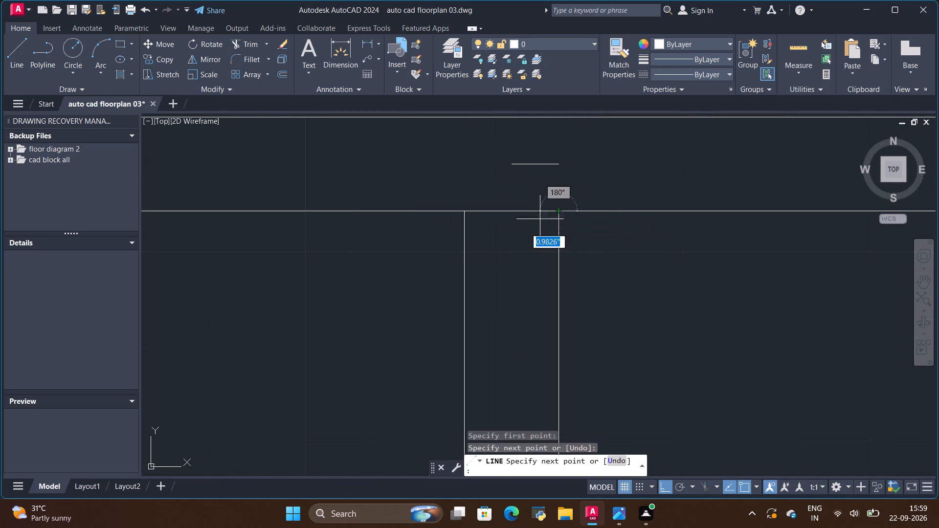
pyautogui.press('Escape')
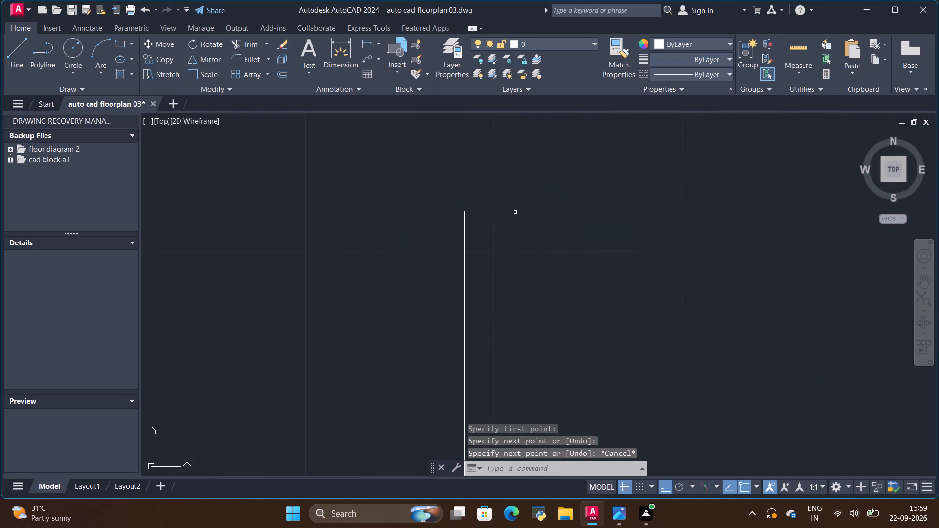
# Copy the line across the partition's upper end straight south at 5" and 3'5" to mark the toilet door opening.
pyautogui.click(515, 212)
pyautogui.click(158, 59)
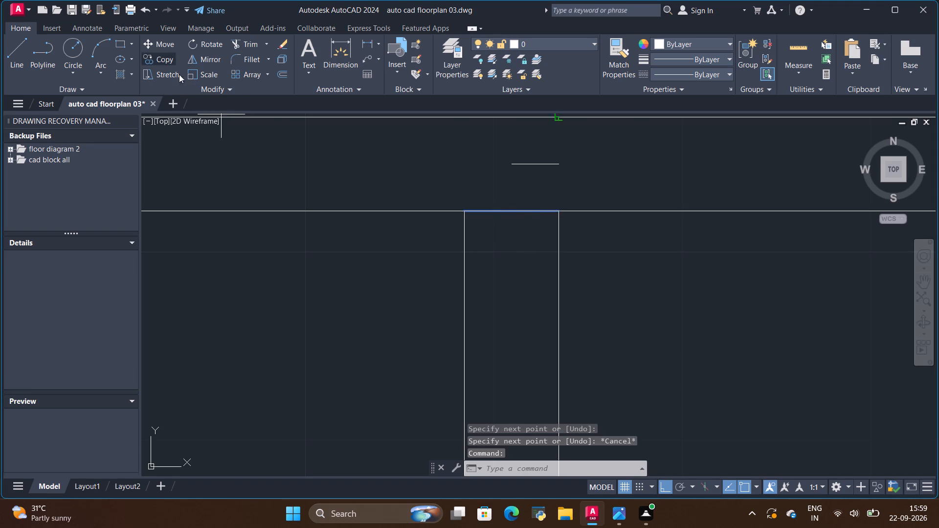
pyautogui.click(511, 212)
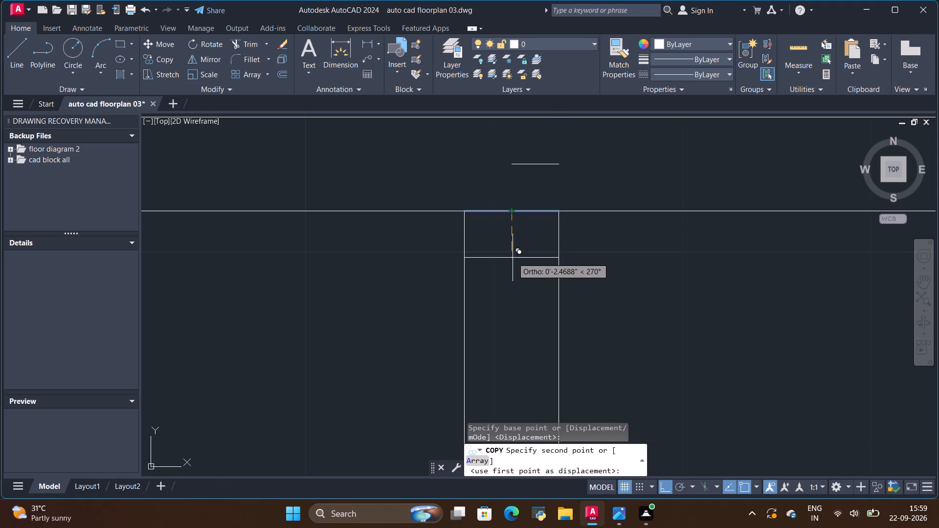
pyautogui.press('BackSpace')
pyautogui.press('BackSpace')
pyautogui.press('5')
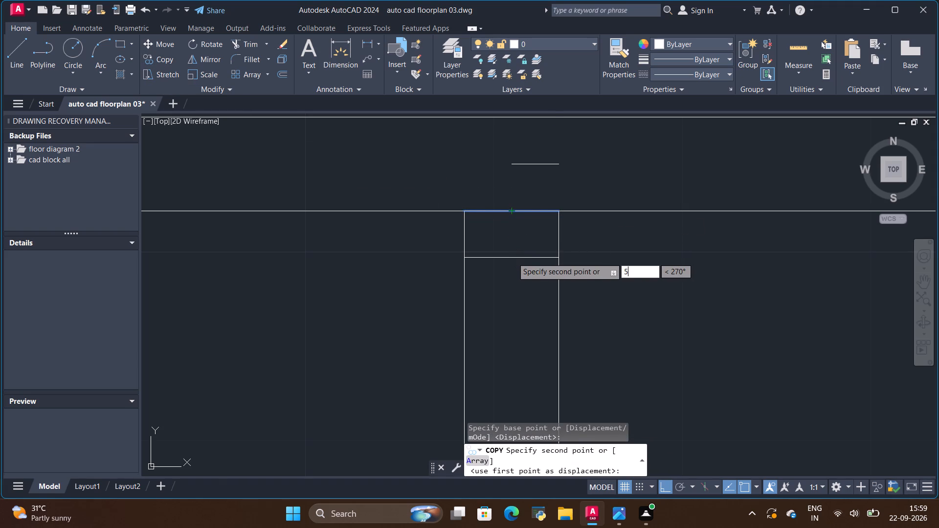
pyautogui.hotkey('shift', '"')
pyautogui.press('Return')
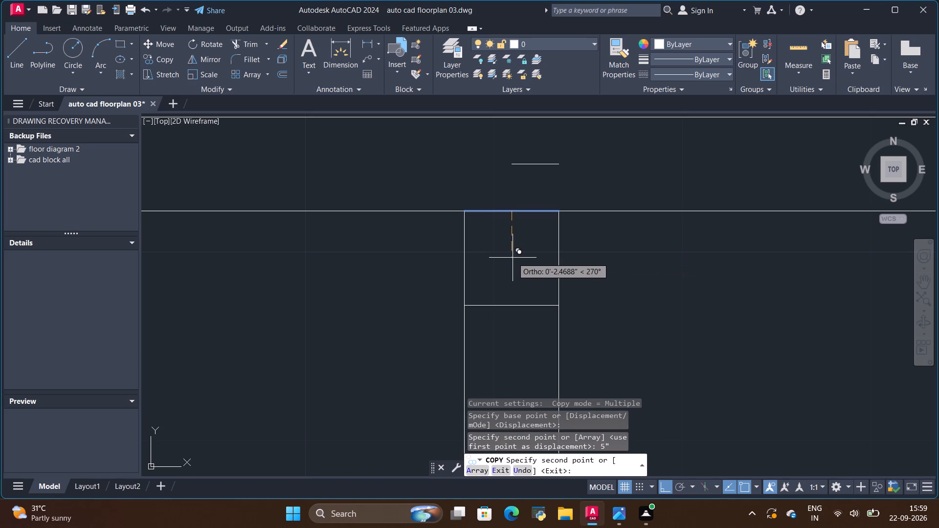
pyautogui.press('BackSpace')
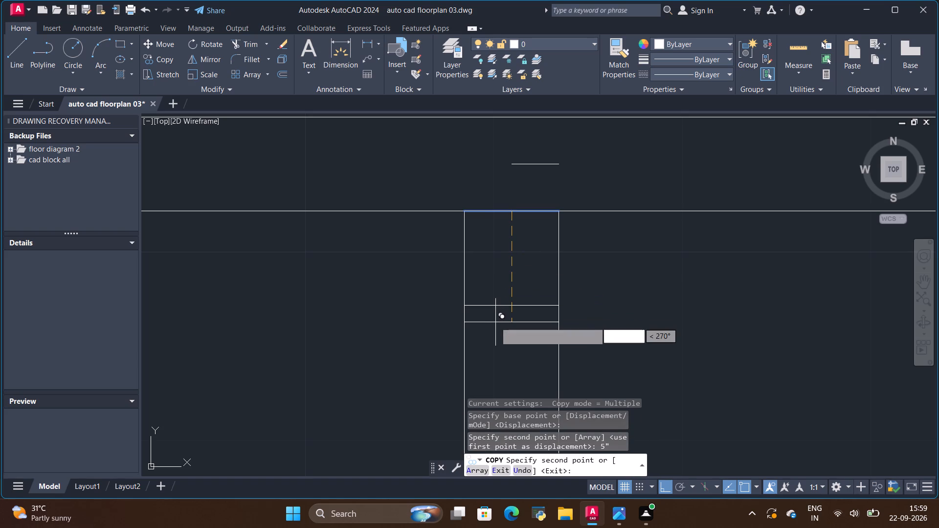
pyautogui.press('BackSpace')
pyautogui.write('3\'5"')
pyautogui.press('Return')
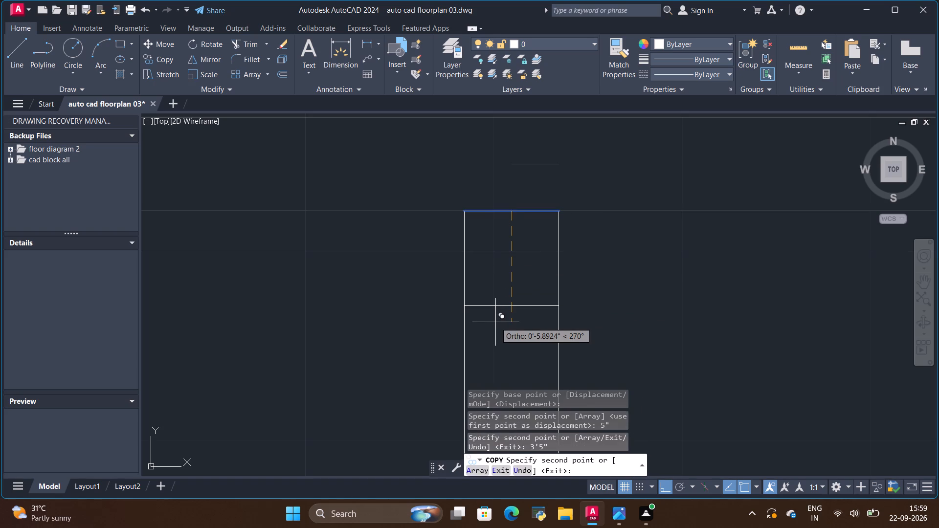
pyautogui.scroll(-5, 530, 285)
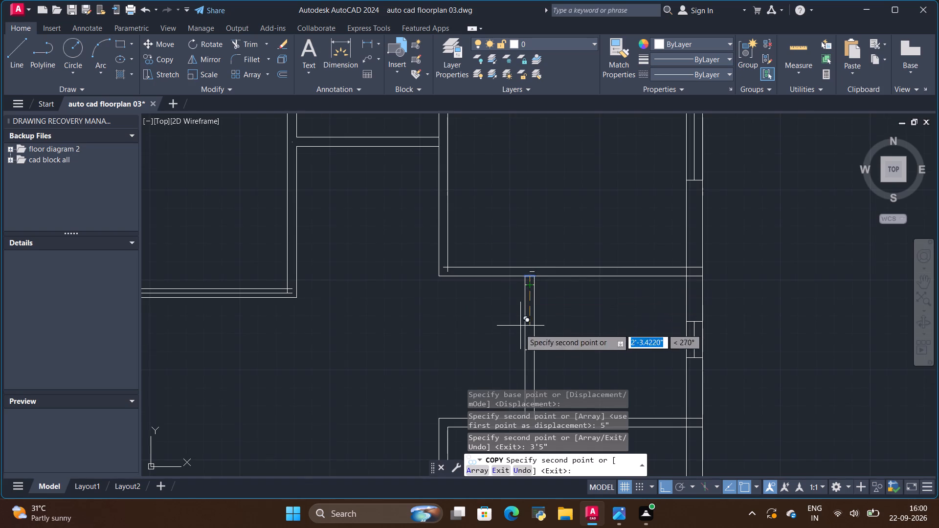
pyautogui.scroll(2, 513, 354)
pyautogui.press('space')
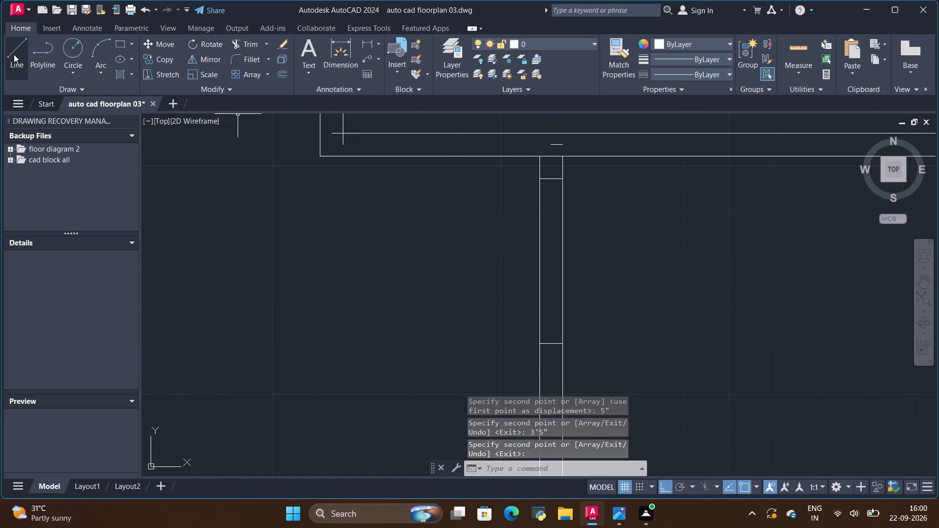
# Trim both faces of the toilet's west partition between the two copied lines to open the doorway.
pyautogui.click(246, 45)
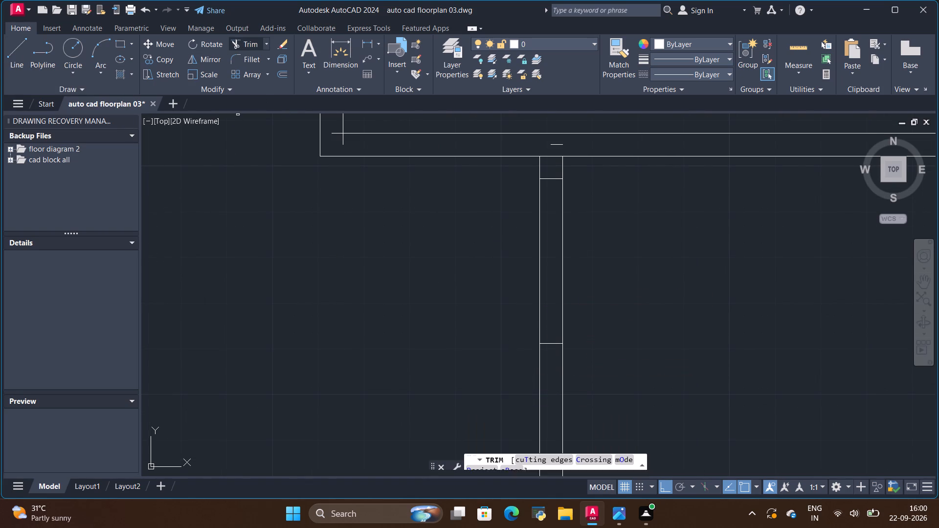
pyautogui.scroll(-2, 375, 292)
pyautogui.scroll(2, 409, 375)
pyautogui.scroll(-2, 461, 269)
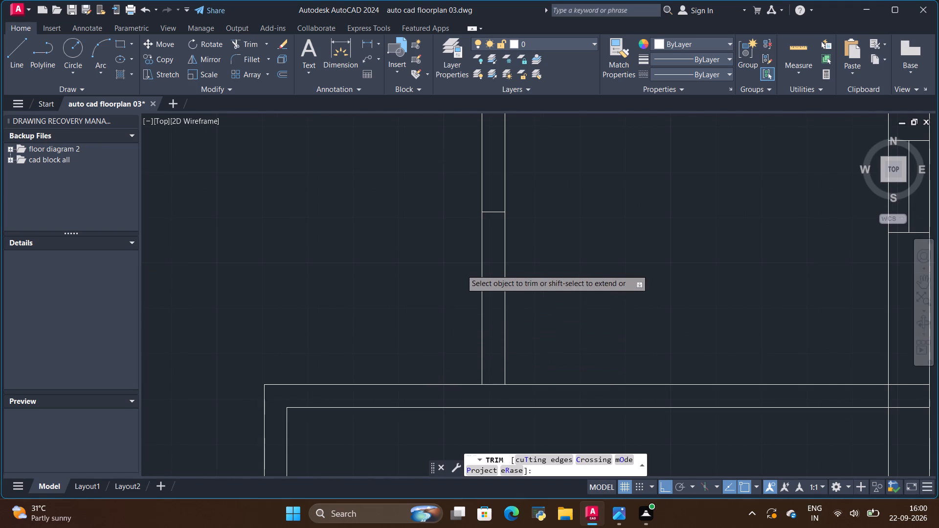
pyautogui.moveTo(460, 232); pyautogui.dragTo(526, 223)
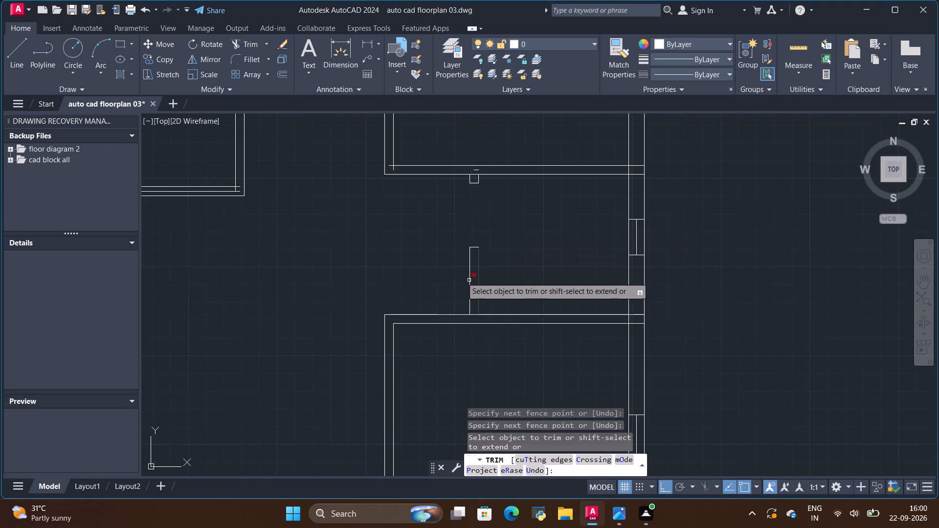
pyautogui.press('space')
# Trim away the short stray line left inside the kitchen's south wall, just above the toilet doorway.
pyautogui.scroll(-2, 424, 224)
pyautogui.scroll(4, 437, 195)
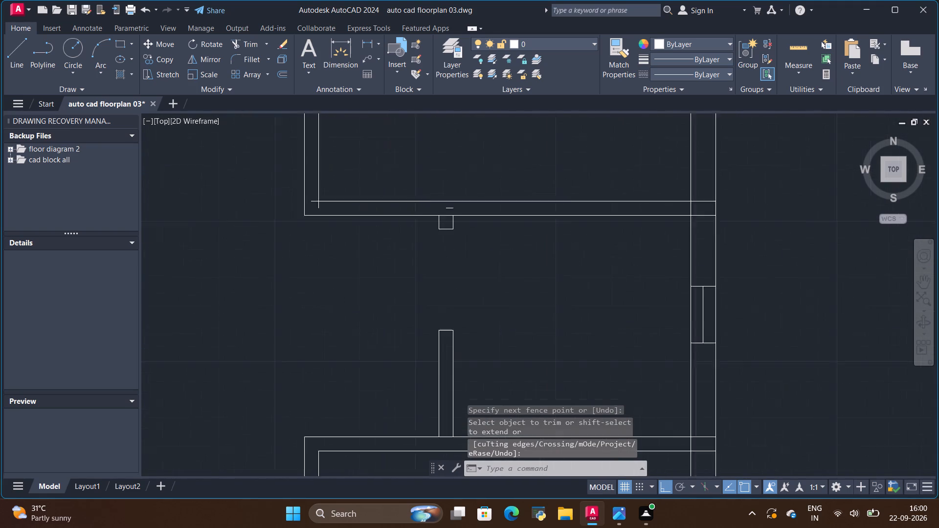
pyautogui.scroll(1, 452, 225)
pyautogui.scroll(1, 401, 215)
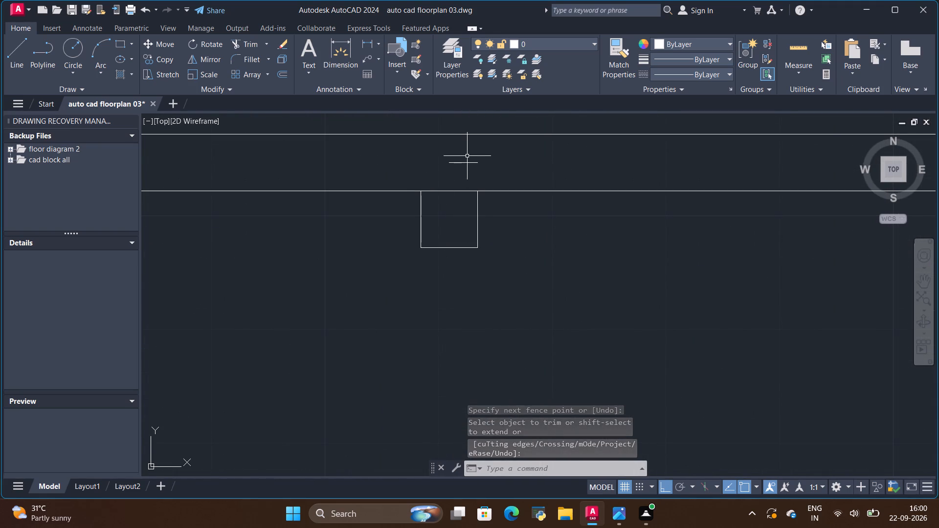
pyautogui.moveTo(467, 155); pyautogui.dragTo(470, 165)
pyautogui.press('space')
pyautogui.scroll(-1, 456, 169)
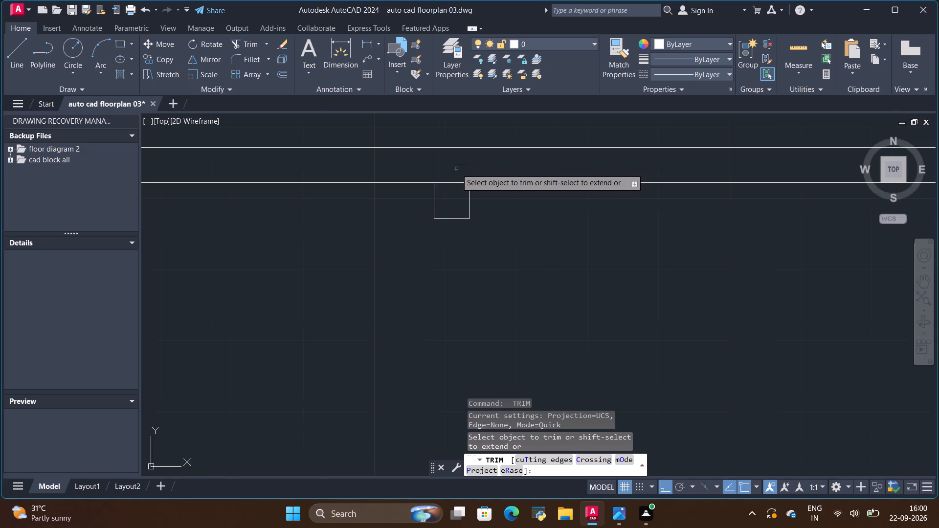
pyautogui.scroll(2, 456, 169)
pyautogui.moveTo(460, 154); pyautogui.dragTo(463, 172)
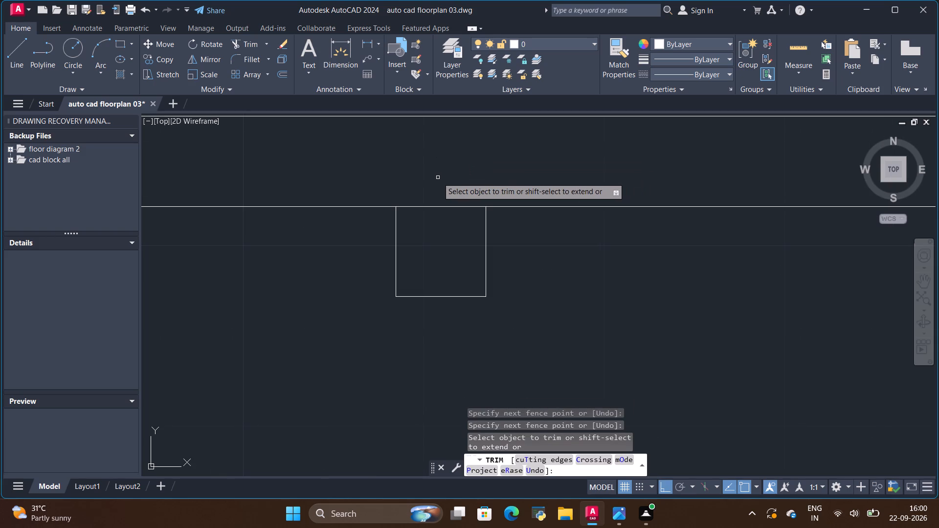
pyautogui.scroll(-3, 404, 187)
pyautogui.press('space')
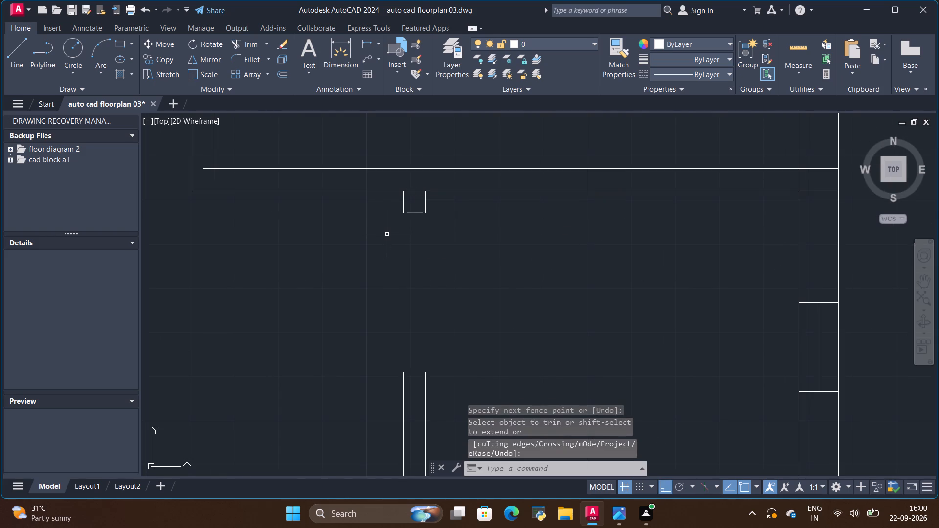
# Check the reference plan and trim both faces of the living room–sitout wall between its two door marks to open the main doorway.
pyautogui.scroll(-5, 387, 234)
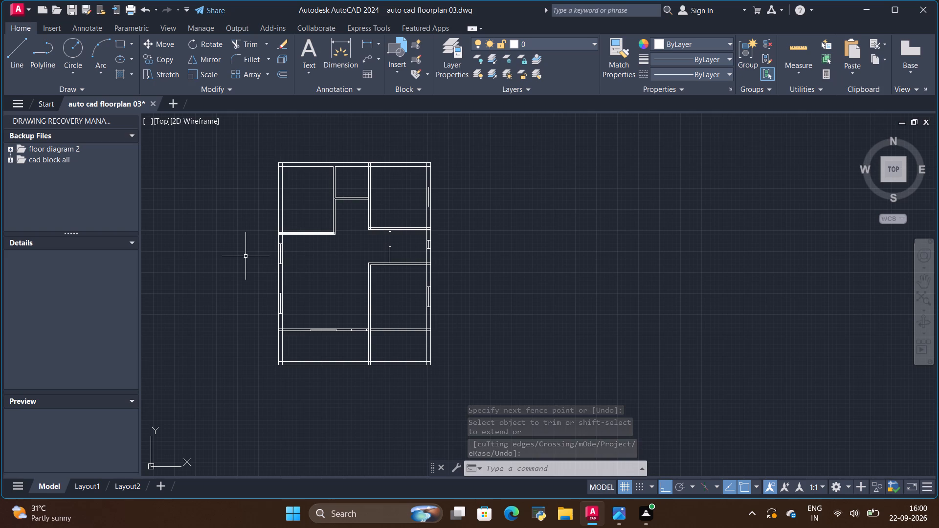
pyautogui.hotkey('alt', 'Tab')
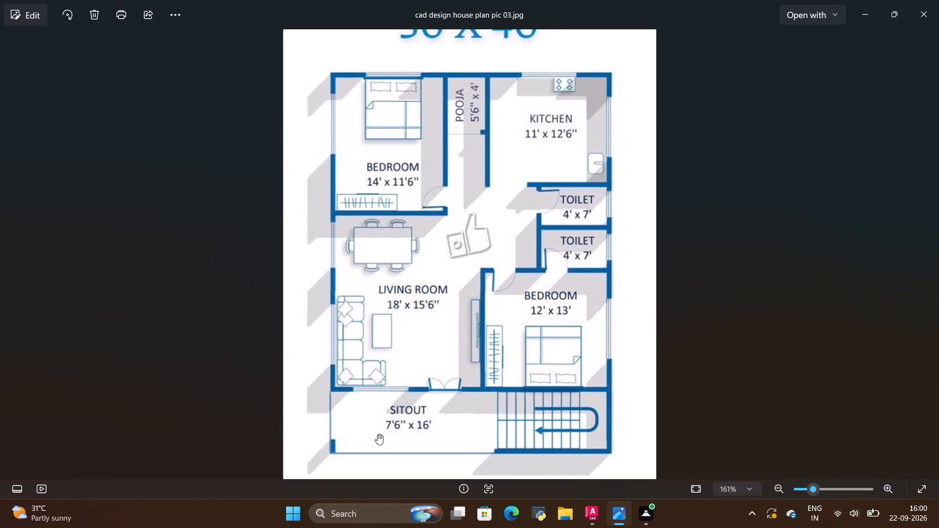
pyautogui.hotkey('alt', 'Tab')
pyautogui.hotkey('alt', 'Tab')
pyautogui.hotkey('alt', 'Tab')
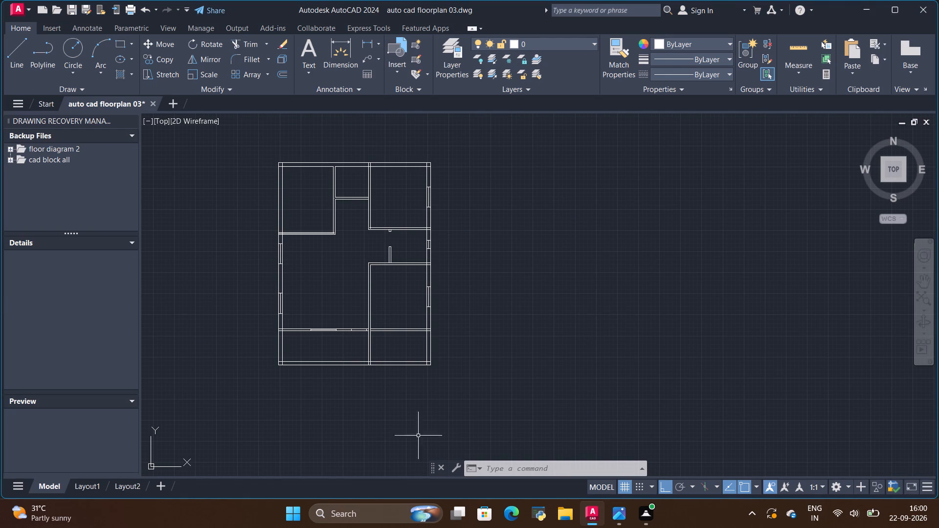
pyautogui.scroll(3, 340, 366)
pyautogui.scroll(2, 400, 226)
pyautogui.moveTo(418, 202); pyautogui.dragTo(418, 203)
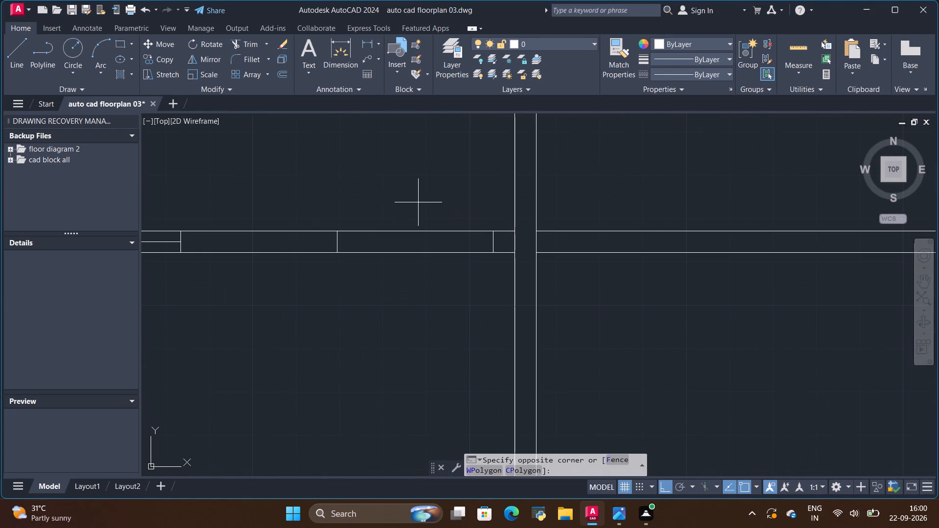
pyautogui.moveTo(418, 203); pyautogui.dragTo(424, 268)
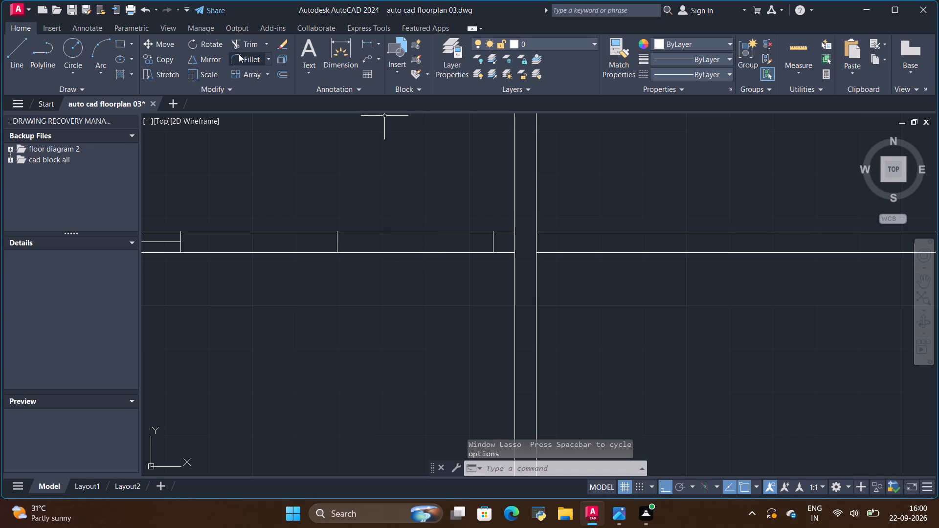
pyautogui.click(242, 44)
pyautogui.moveTo(428, 213); pyautogui.dragTo(436, 271)
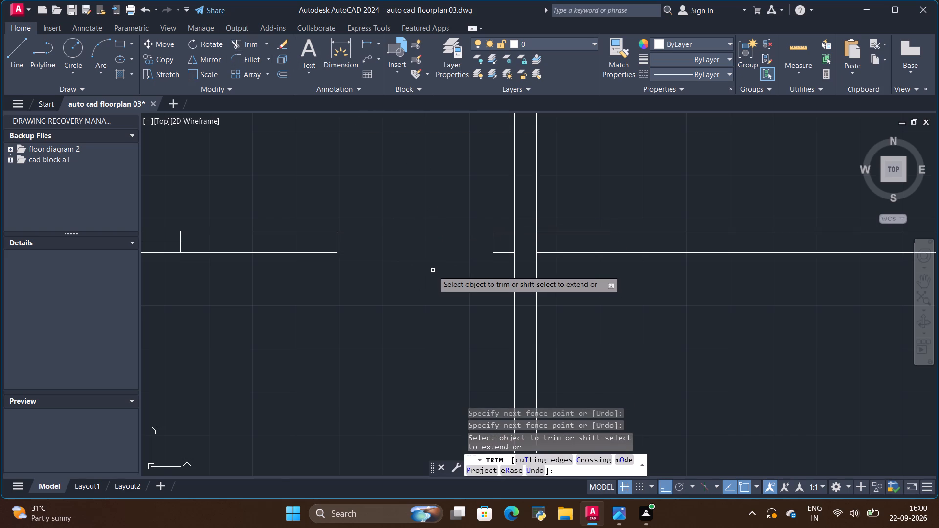
# Following the reference image, trim both lines of the sitout's south outer wall between the west wall and the staircase wall.
pyautogui.hotkey('alt', 'Tab')
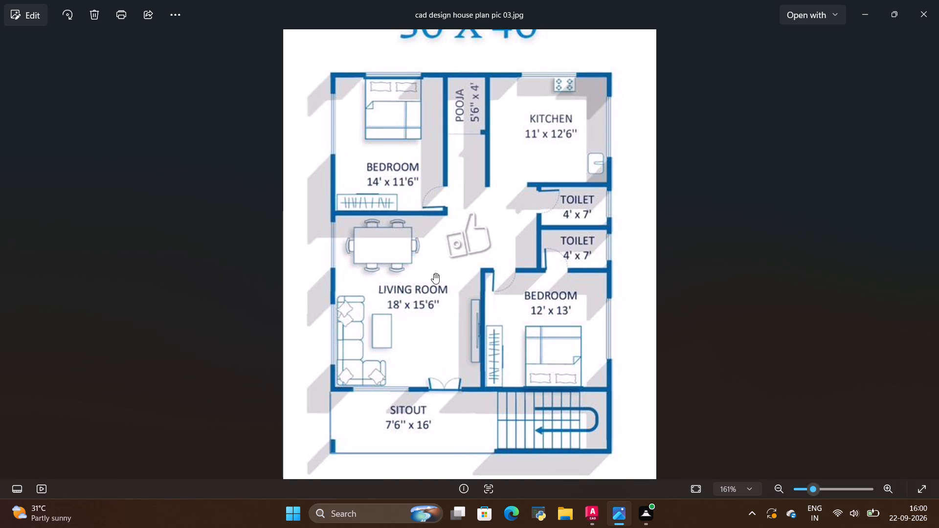
pyautogui.hotkey('alt', 'Tab')
pyautogui.scroll(-4, 452, 251)
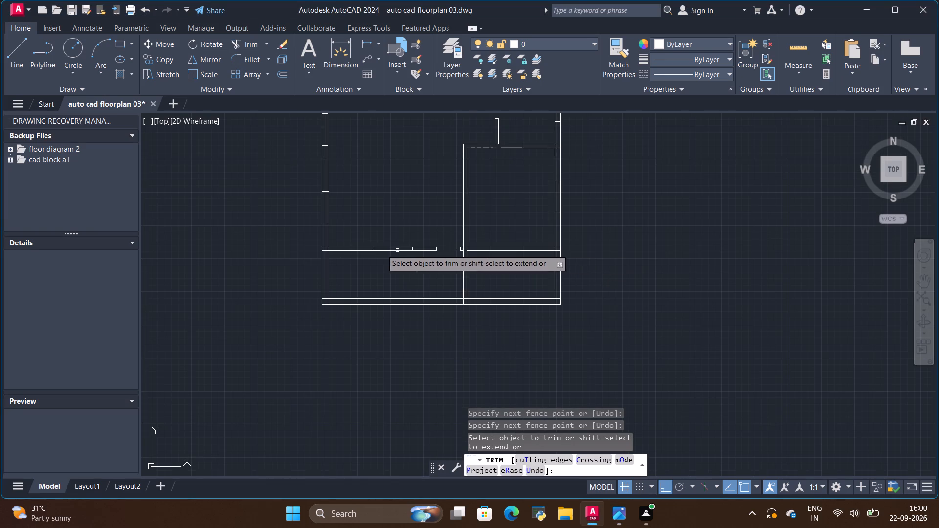
pyautogui.scroll(2, 357, 249)
pyautogui.hotkey('alt', 'Tab')
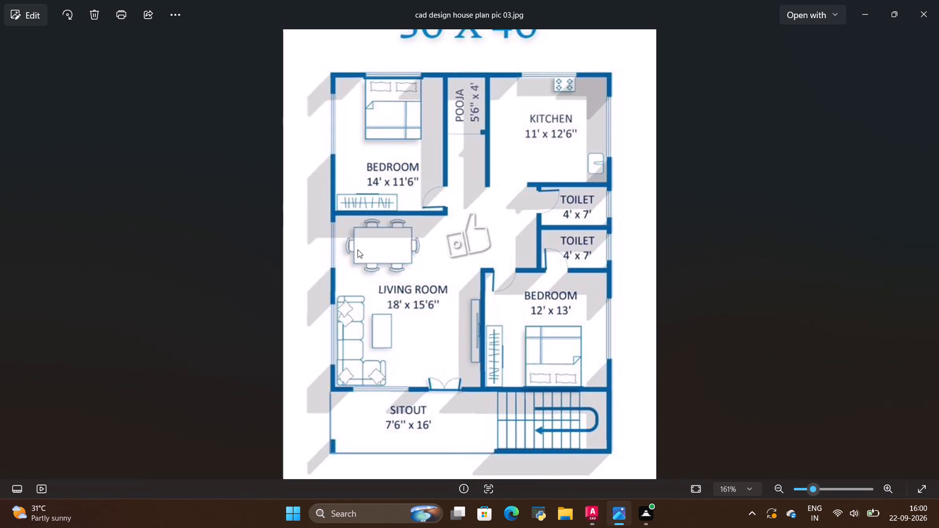
pyautogui.scroll(-1, 421, 260)
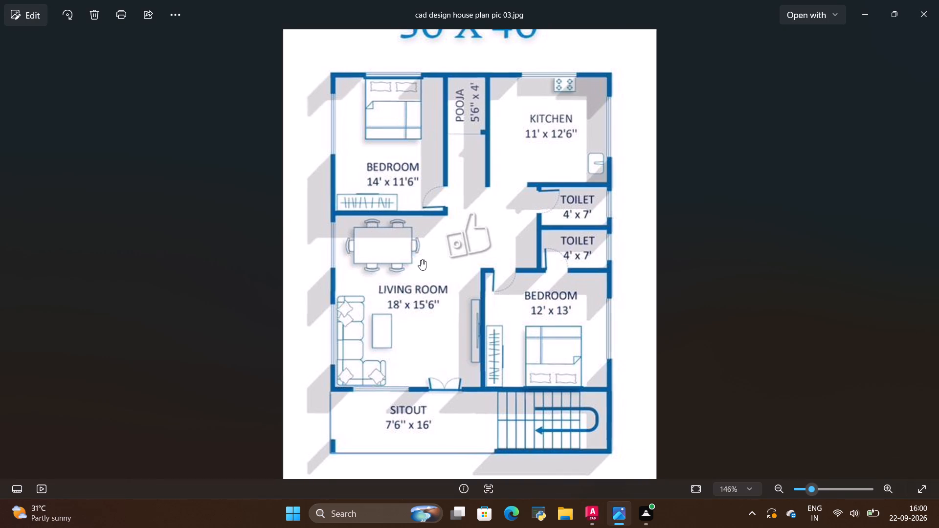
pyautogui.scroll(-1, 421, 260)
pyautogui.hotkey('alt', 'Tab')
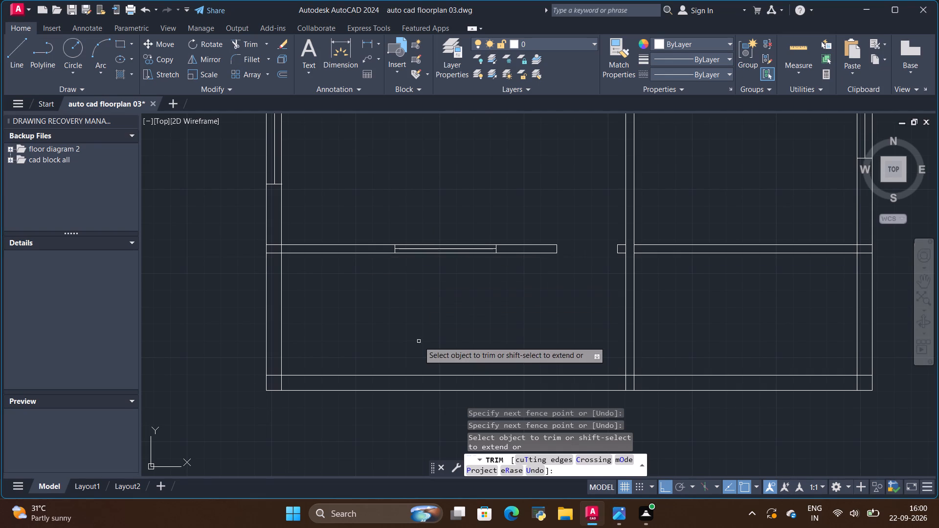
pyautogui.moveTo(419, 341); pyautogui.dragTo(427, 400)
pyautogui.scroll(-1, 408, 343)
pyautogui.scroll(3, 557, 274)
pyautogui.scroll(-3, 559, 274)
# Examine the 30 x 40 reference plan against the drawing for the remaining walls and door openings.
pyautogui.hotkey('alt', 'Tab')
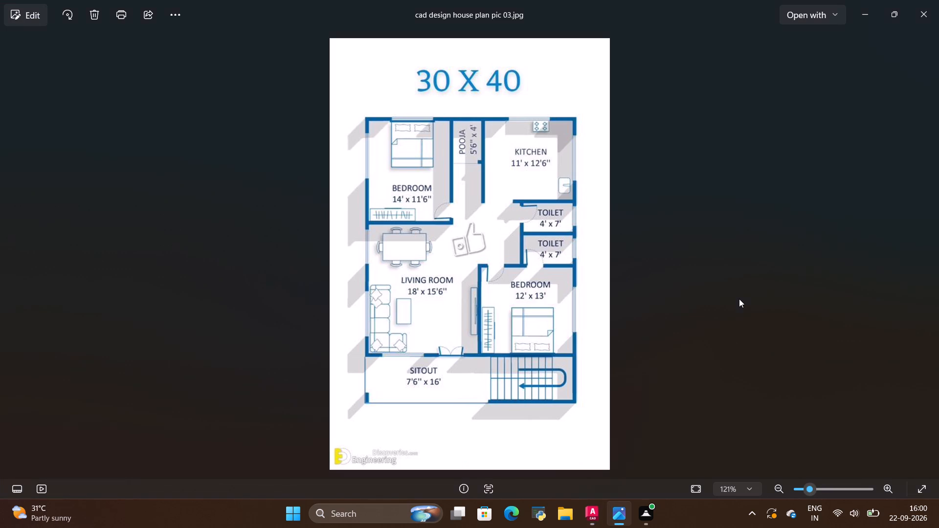
pyautogui.hotkey('alt', 'Tab')
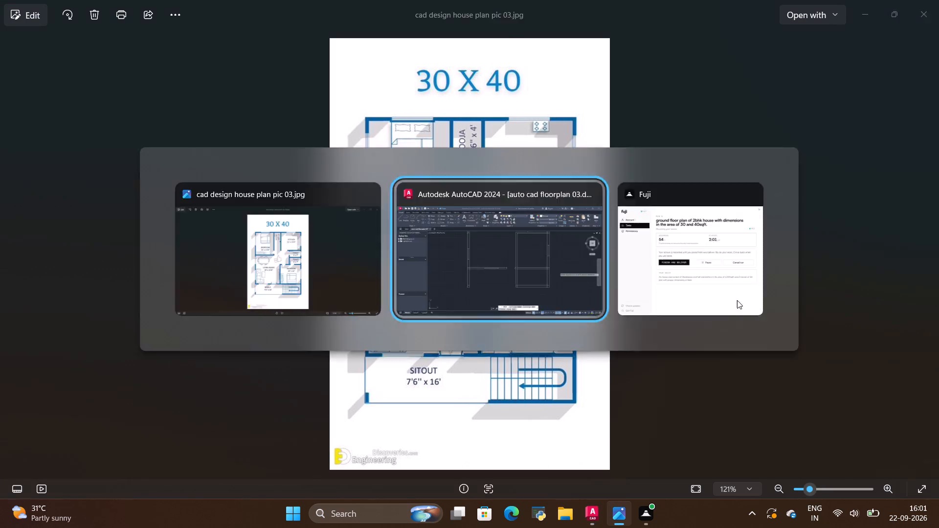
pyautogui.hotkey('alt', 'Tab')
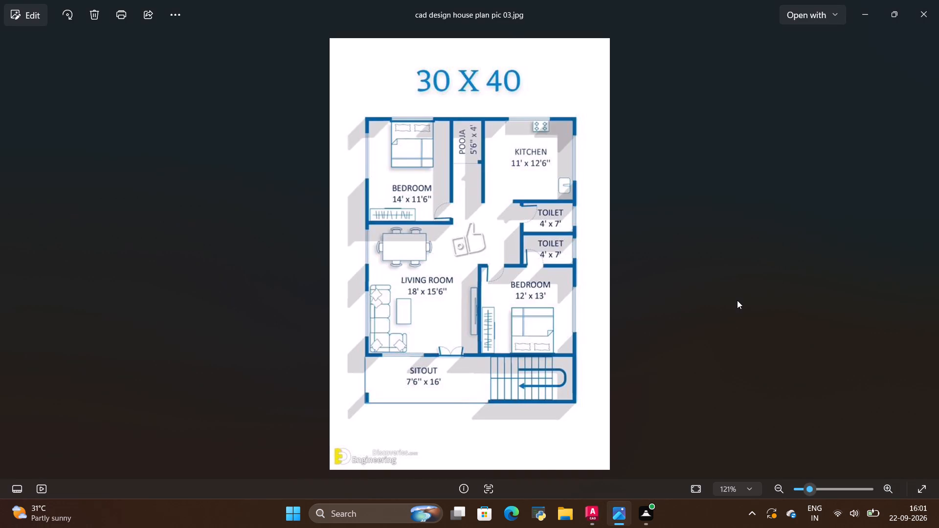
pyautogui.hotkey('alt', 'Tab')
pyautogui.scroll(-2, 735, 300)
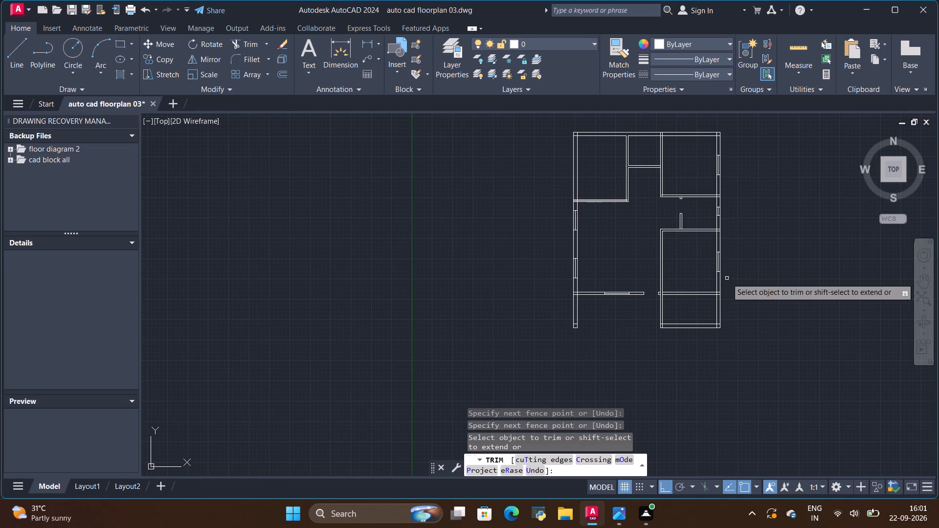
pyautogui.hotkey('alt', 'Tab')
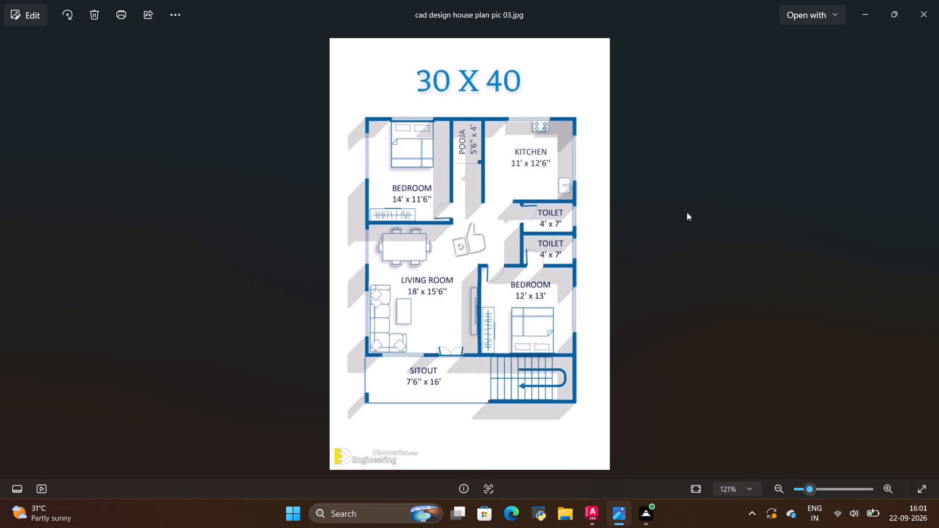
pyautogui.scroll(-1, 624, 252)
pyautogui.scroll(1, 534, 250)
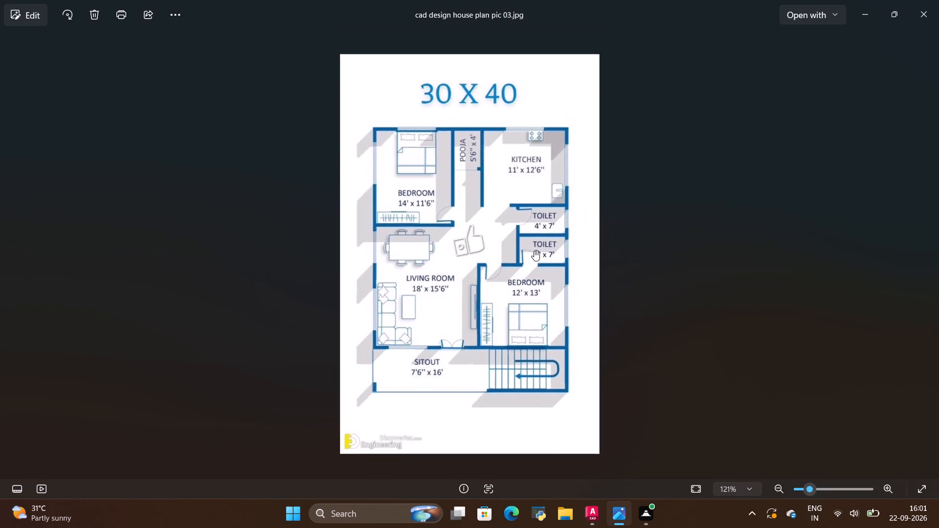
pyautogui.scroll(1, 534, 250)
pyautogui.hotkey('alt', 'Tab')
pyautogui.hotkey('alt', 'Tab')
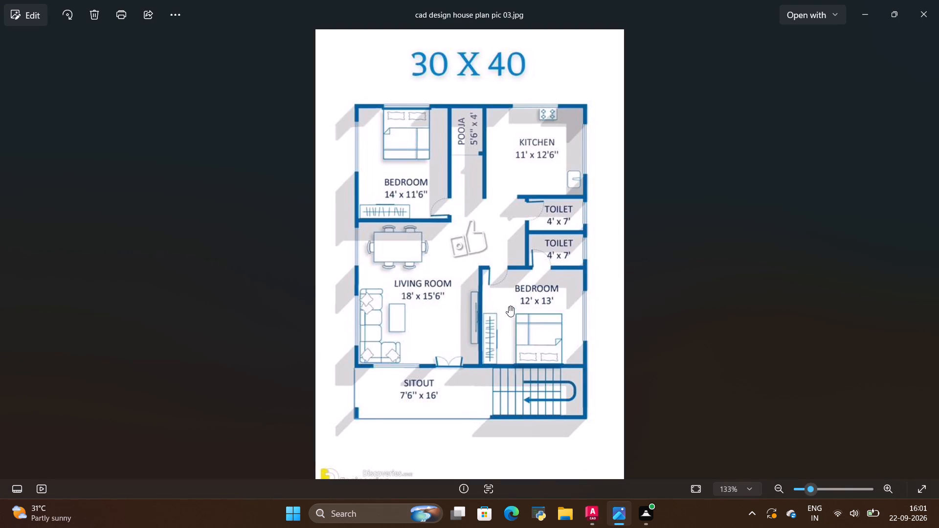
pyautogui.hotkey('alt', 'Tab')
# Trim the stray middle line and overhanging line ends at the southeast inner corner of the northwest bedroom.
pyautogui.scroll(2, 627, 135)
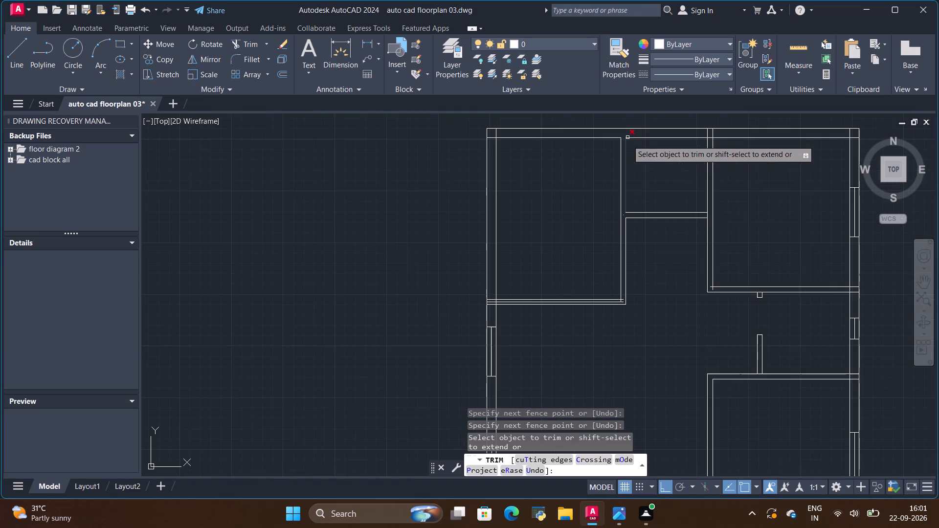
pyautogui.scroll(2, 636, 324)
pyautogui.scroll(2, 622, 224)
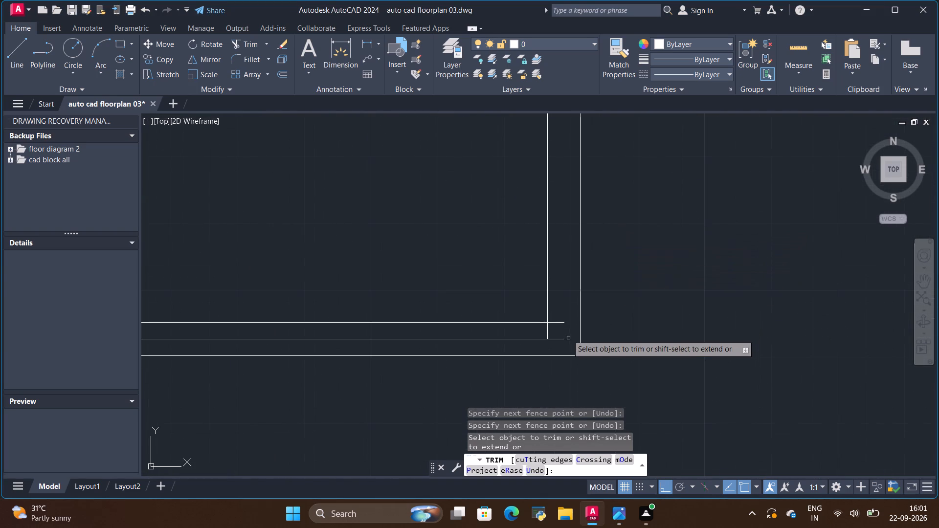
pyautogui.scroll(2, 559, 322)
pyautogui.moveTo(556, 310); pyautogui.dragTo(513, 353)
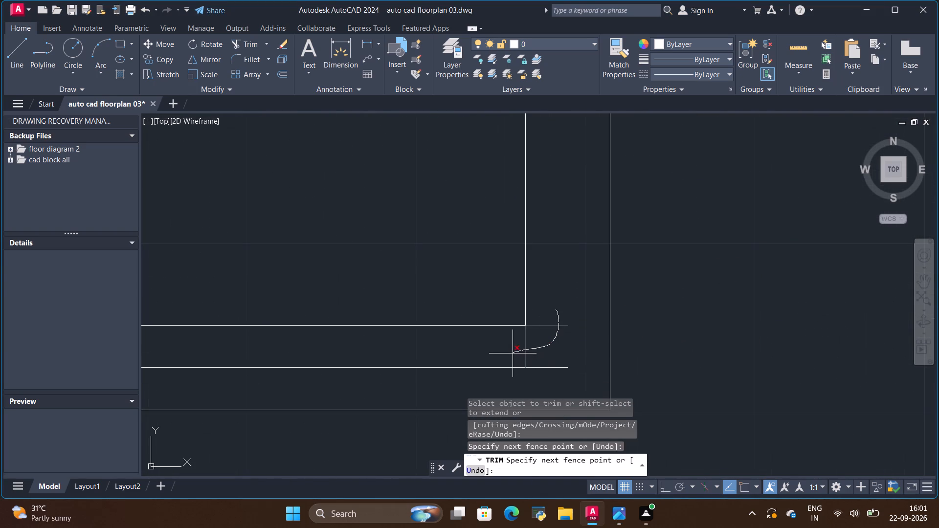
pyautogui.moveTo(513, 353); pyautogui.dragTo(565, 364)
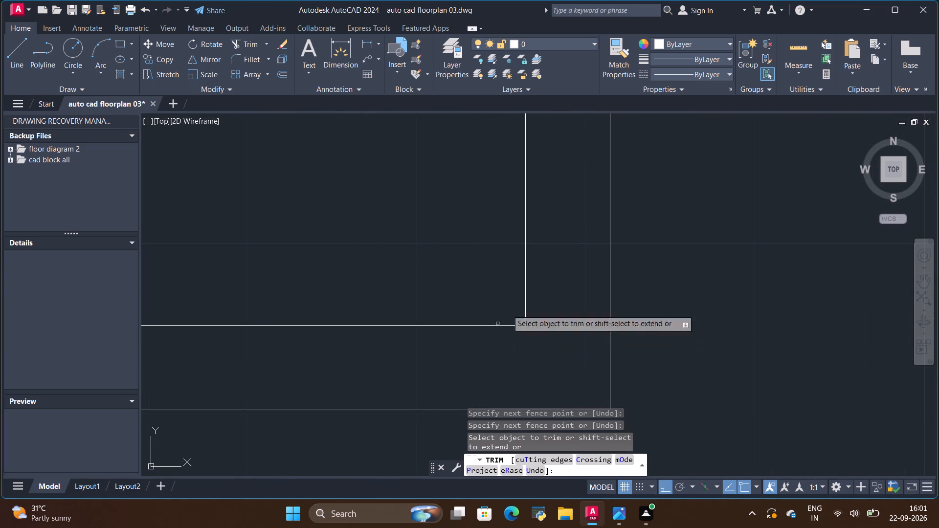
pyautogui.scroll(-2, 538, 261)
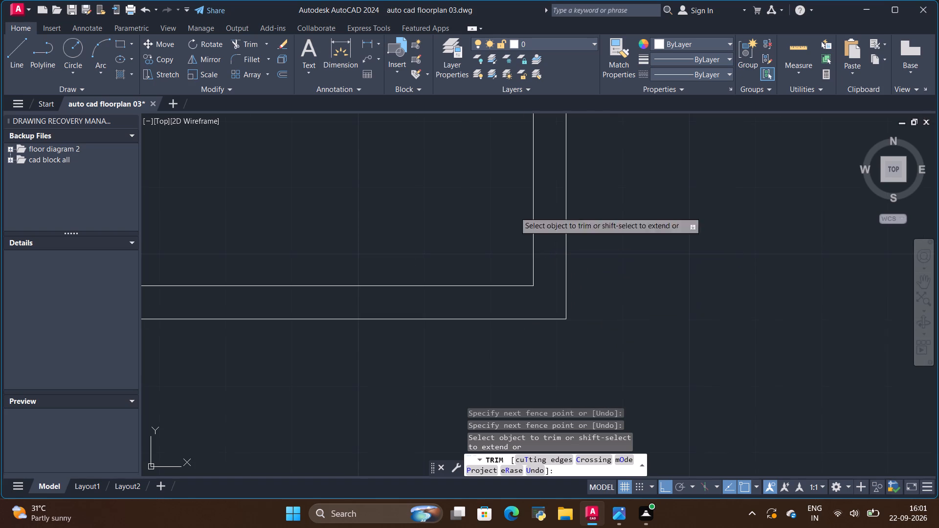
# Draw a line across the northwest bedroom's east wall, from its southeast inner corner to the wall's outer face.
pyautogui.click(14, 52)
pyautogui.scroll(2, 406, 215)
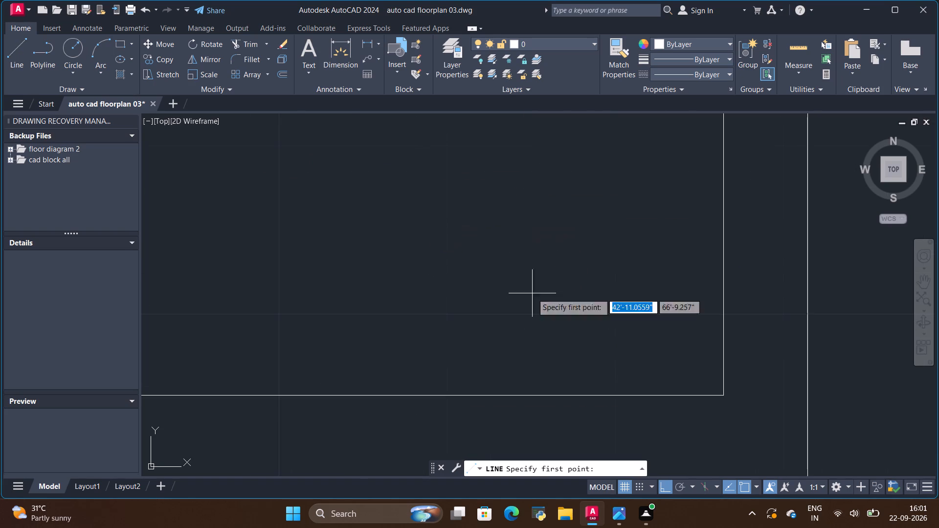
pyautogui.scroll(-1, 372, 264)
pyautogui.scroll(1, 556, 326)
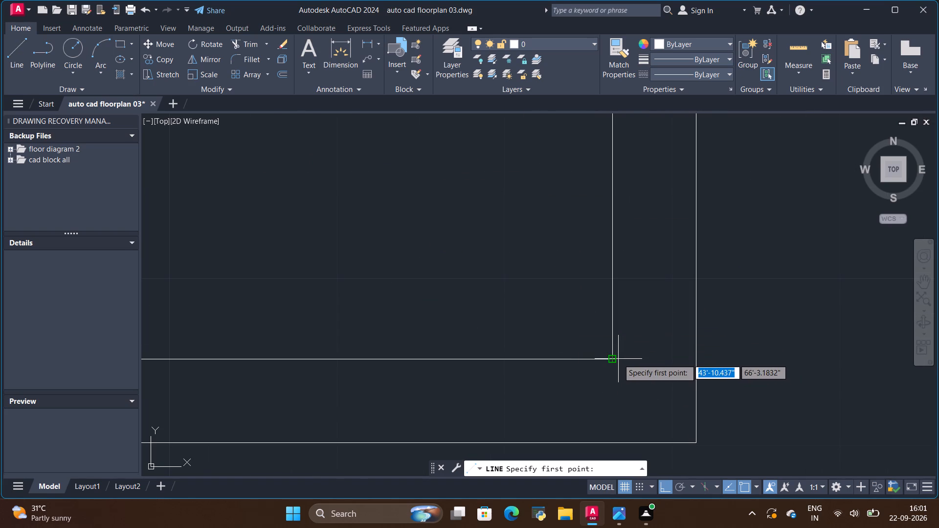
pyautogui.click(618, 359)
pyautogui.click(697, 355)
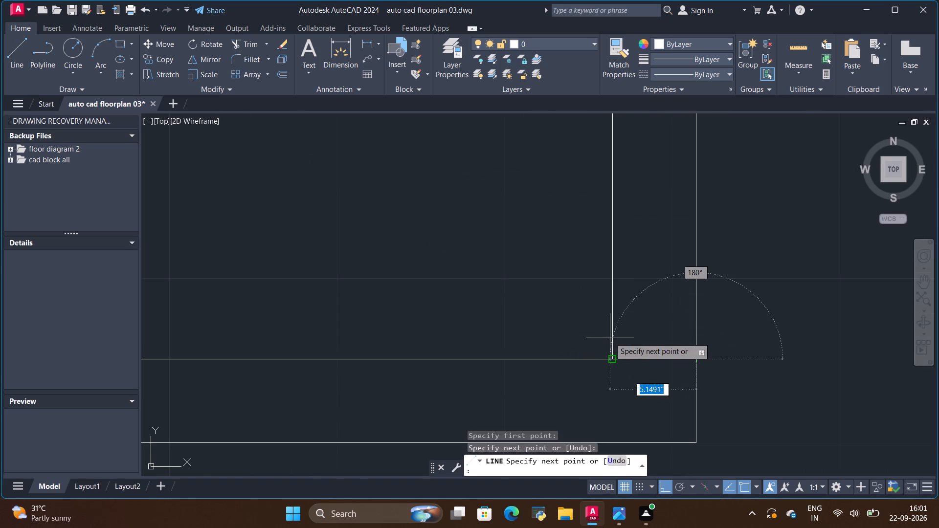
pyautogui.press('space')
# Copy the line across the northwest bedroom's east wall to 5" and 3'5" north of it.
pyautogui.click(662, 358)
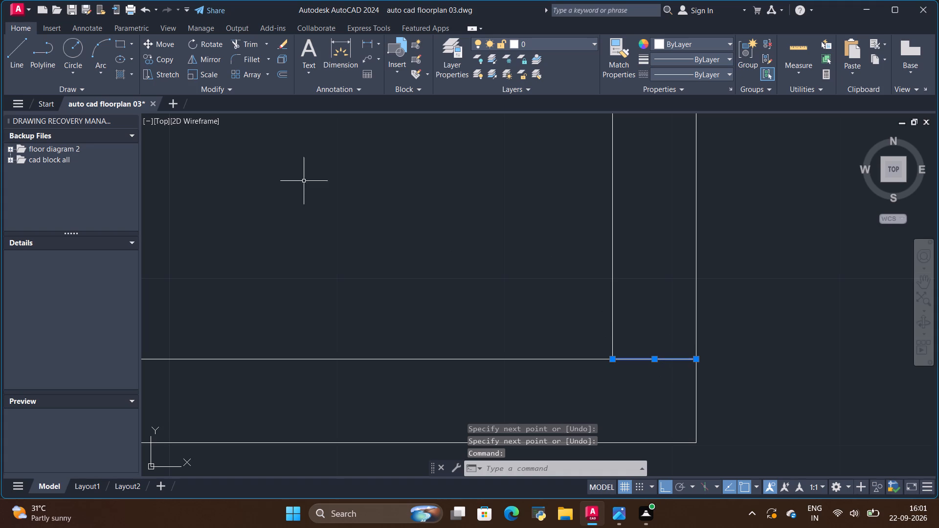
pyautogui.click(165, 54)
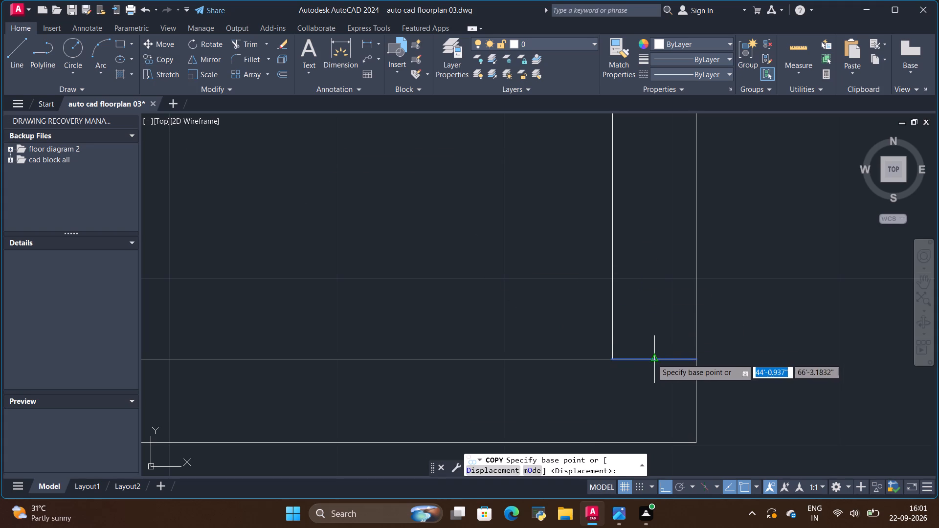
pyautogui.click(652, 358)
pyautogui.press('BackSpace')
pyautogui.press('BackSpace')
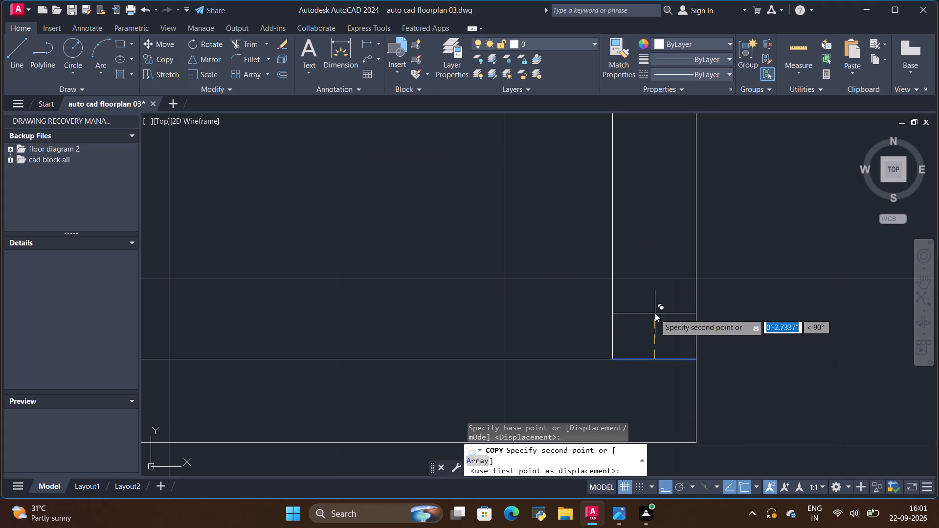
pyautogui.press('5')
pyautogui.hotkey('shift', '"')
pyautogui.press('Return')
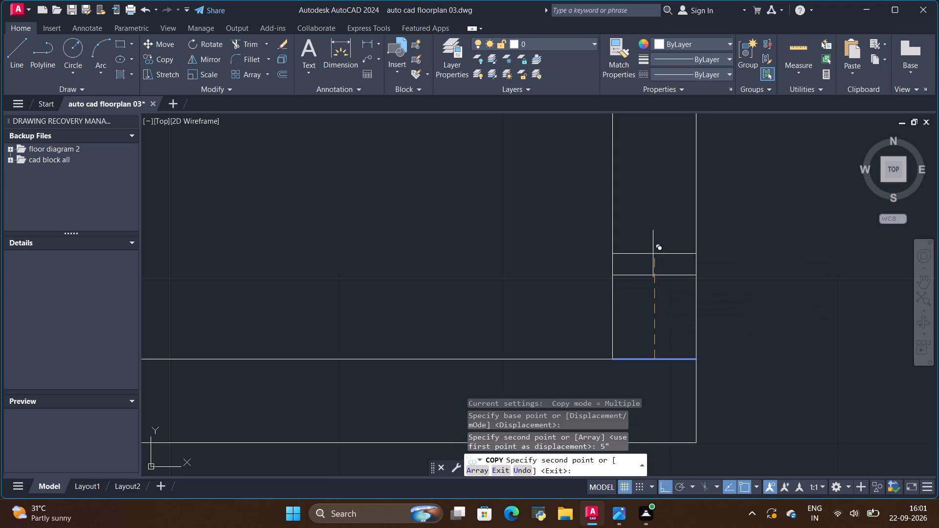
pyautogui.press('BackSpace')
pyautogui.press('BackSpace')
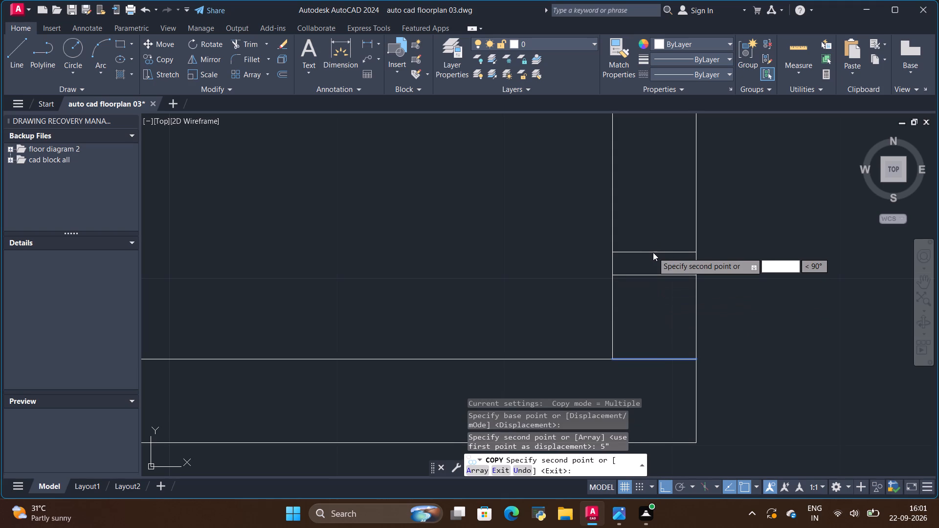
pyautogui.write('3\'5"')
pyautogui.press('Return')
pyautogui.scroll(-3, 654, 251)
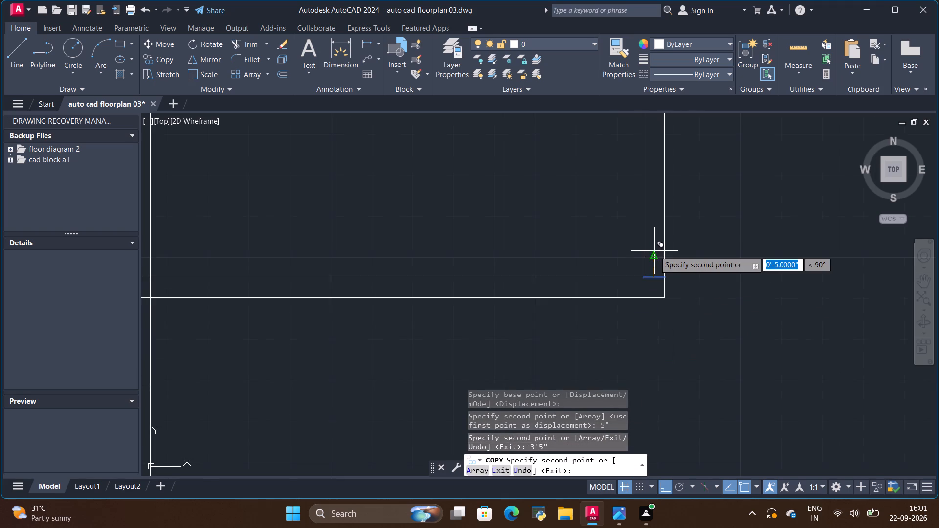
pyautogui.scroll(-2, 654, 251)
pyautogui.scroll(2, 660, 143)
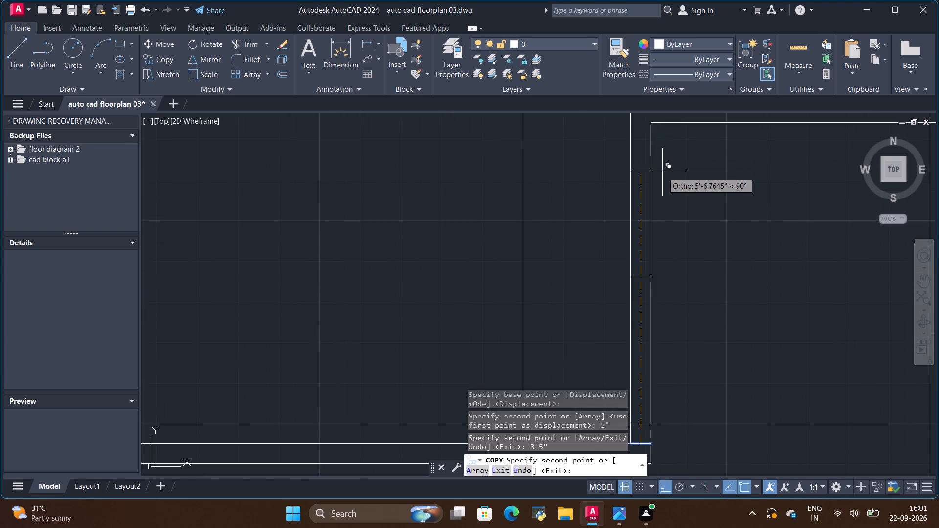
pyautogui.press('space')
# Trim both lines of the northwest bedroom's east wall to open the doorway south of the 3'5" copy.
pyautogui.scroll(-1, 681, 215)
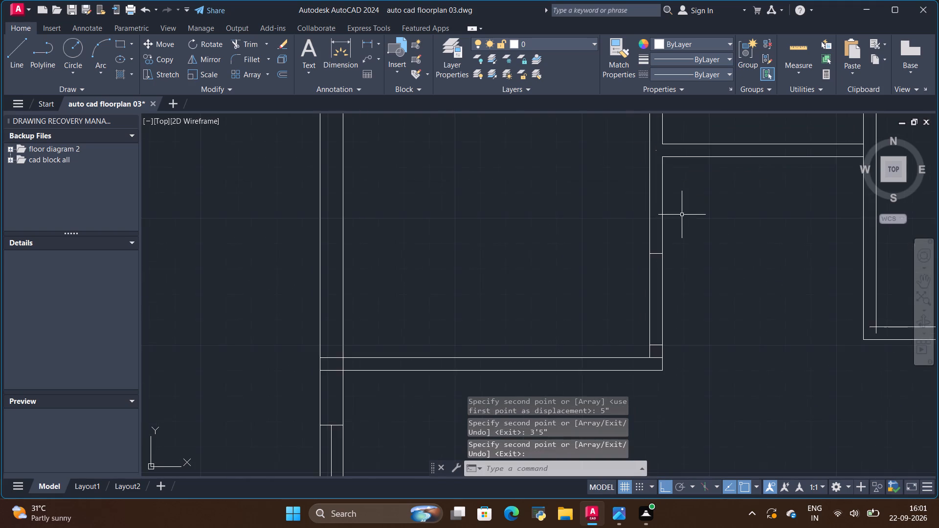
pyautogui.scroll(-1, 682, 214)
pyautogui.scroll(1, 679, 260)
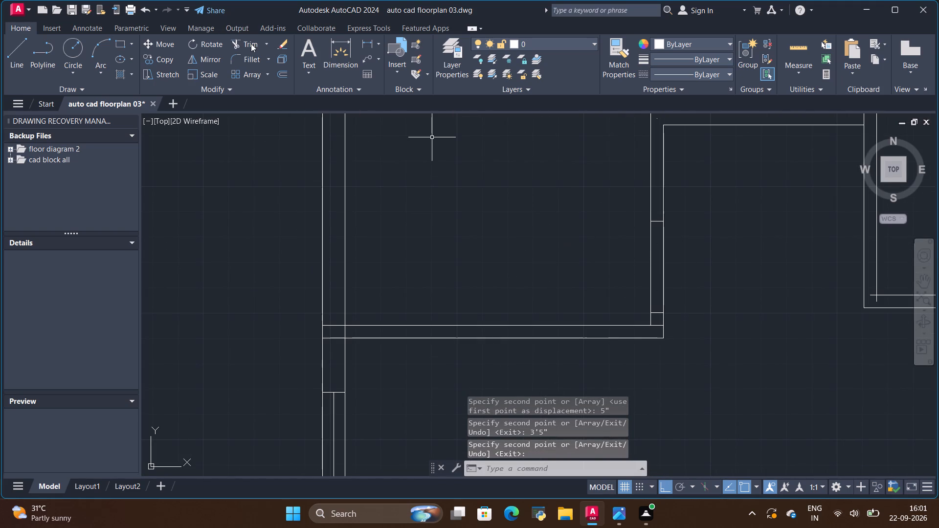
pyautogui.click(251, 44)
pyautogui.scroll(2, 610, 190)
pyautogui.moveTo(694, 346); pyautogui.dragTo(747, 339)
pyautogui.scroll(-3, 555, 280)
pyautogui.scroll(-1, 495, 248)
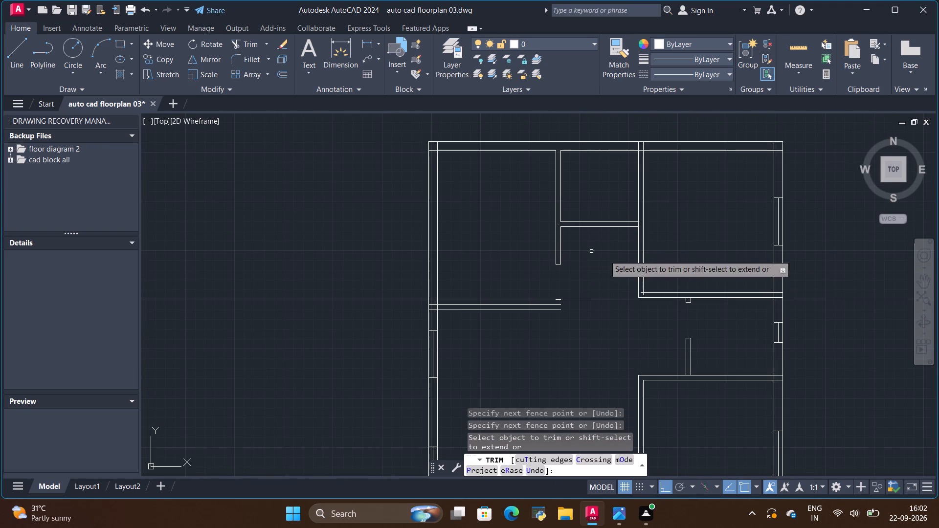
# Examine the drawing against the 30 x 40 reference plan for the next door opening, around the southeast bedroom and toilets.
pyautogui.scroll(1, 662, 393)
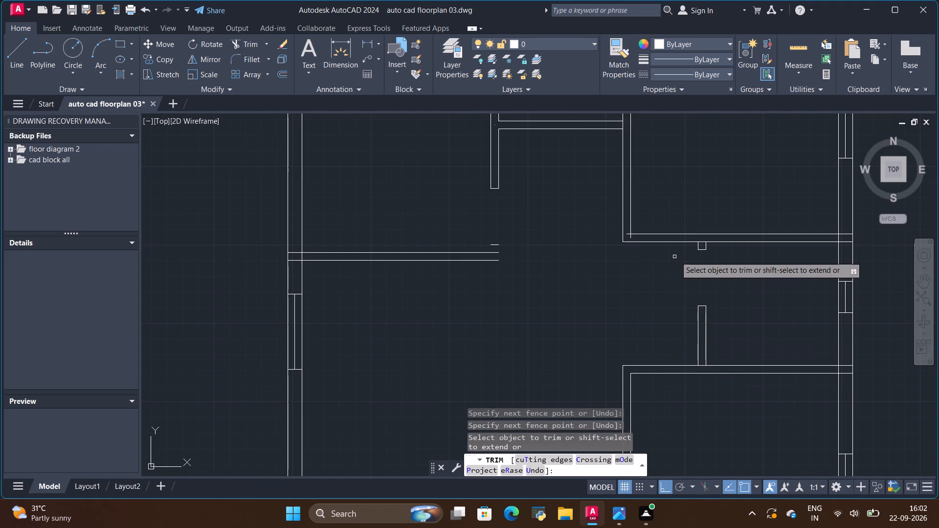
pyautogui.scroll(-2, 663, 252)
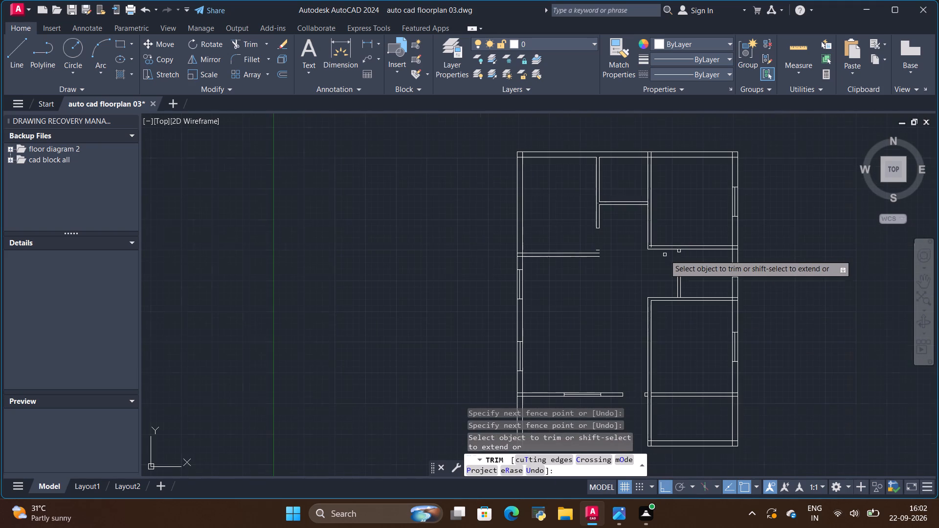
pyautogui.scroll(1, 662, 310)
pyautogui.hotkey('alt', 'Tab')
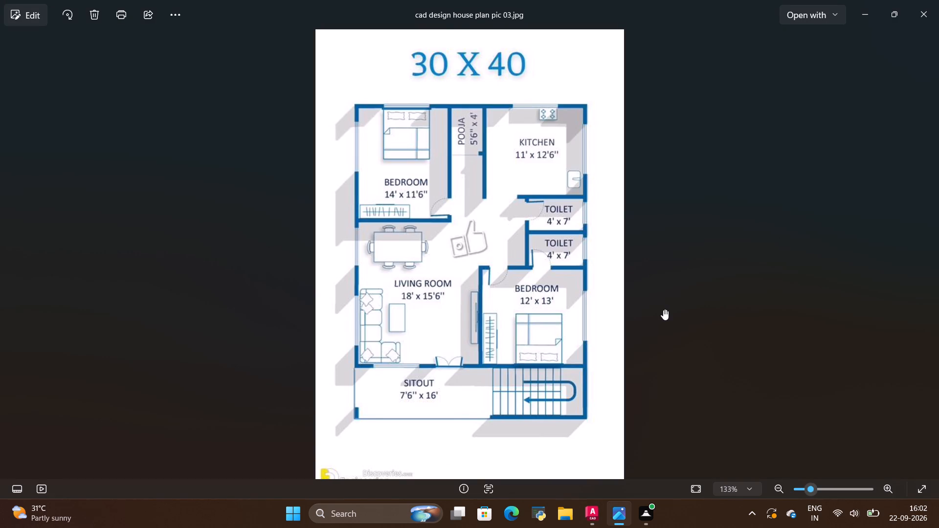
pyautogui.hotkey('alt', 'Tab')
pyautogui.hotkey('alt', 'Tab')
pyautogui.hotkey('alt', 'Tab')
pyautogui.scroll(3, 662, 299)
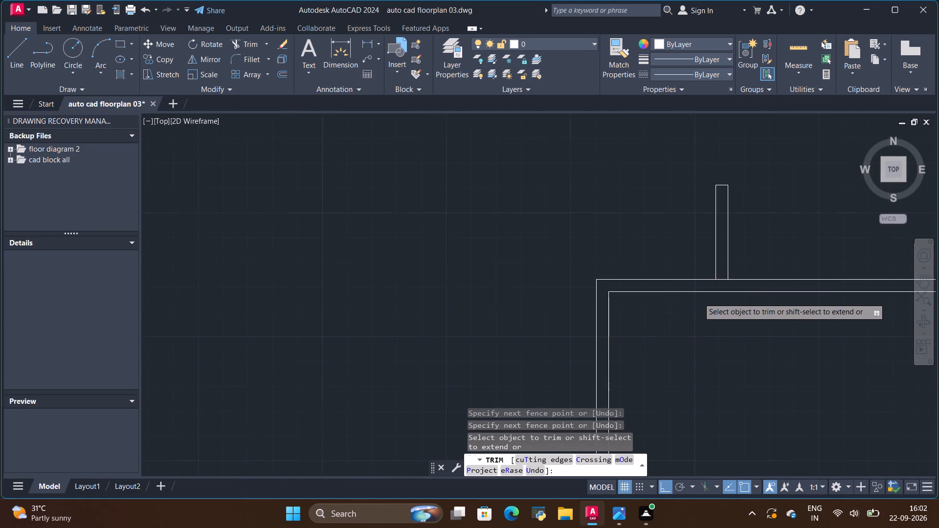
pyautogui.hotkey('alt', 'Tab')
pyautogui.hotkey('alt', 'Tab')
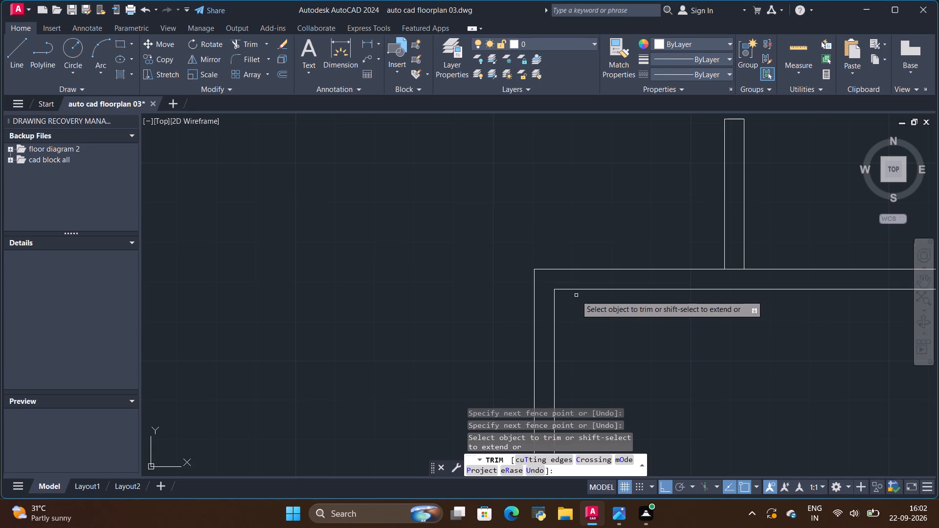
# Draw a line across the southeast bedroom's north wall, from its northwest inner corner to the wall's outer face.
pyautogui.scroll(1, 576, 295)
pyautogui.click(15, 63)
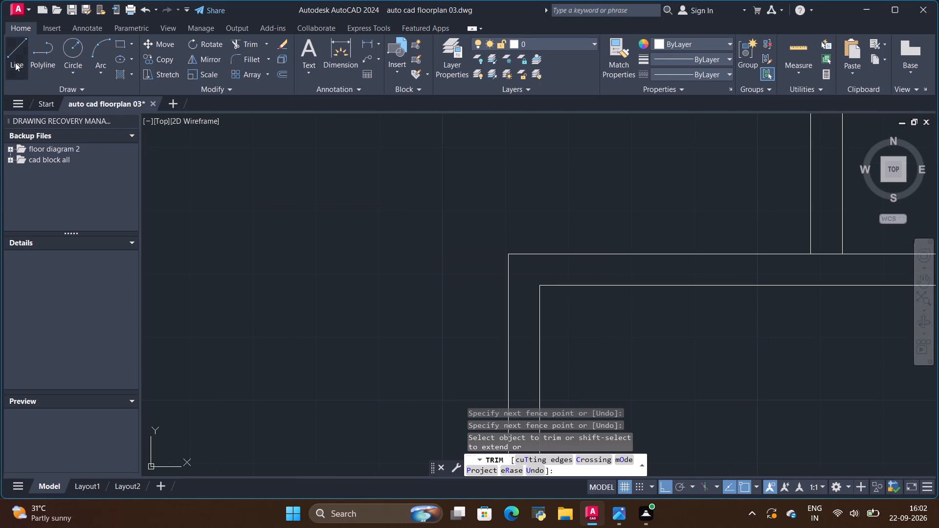
pyautogui.click(540, 287)
pyautogui.click(543, 255)
pyautogui.press('space')
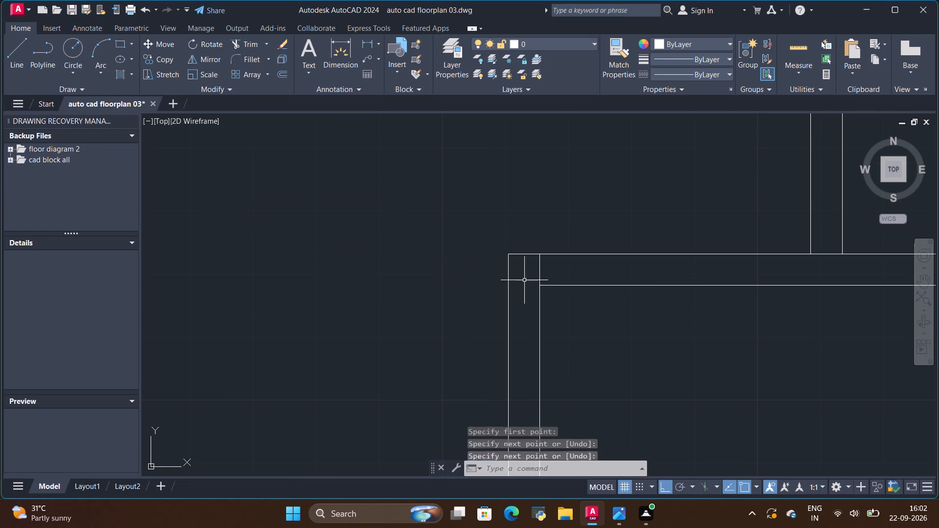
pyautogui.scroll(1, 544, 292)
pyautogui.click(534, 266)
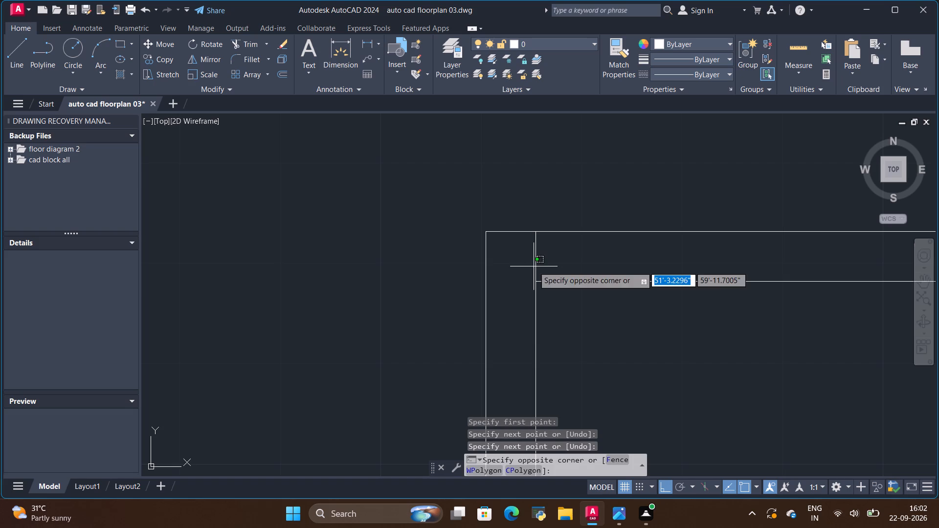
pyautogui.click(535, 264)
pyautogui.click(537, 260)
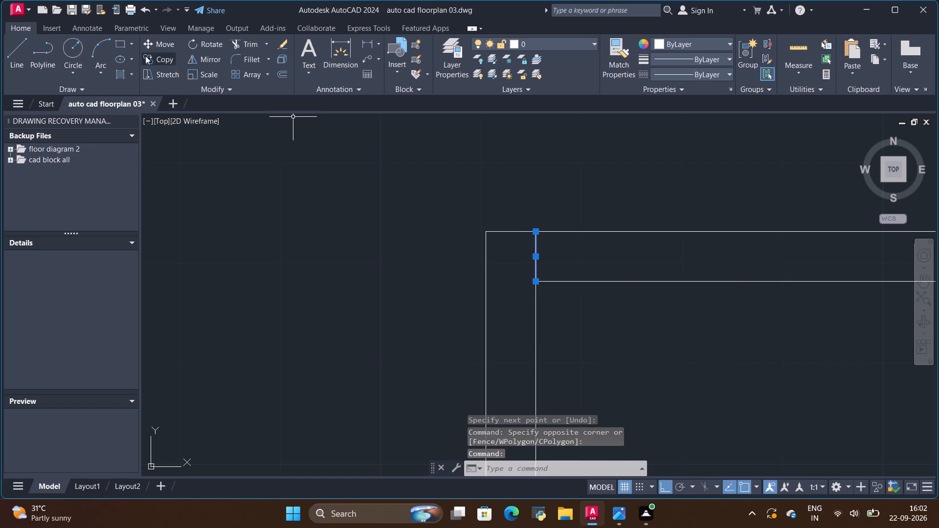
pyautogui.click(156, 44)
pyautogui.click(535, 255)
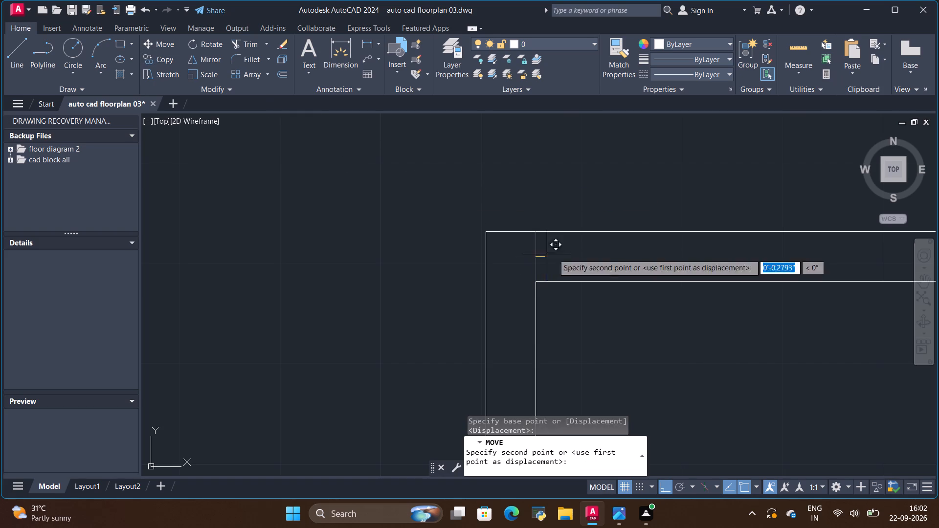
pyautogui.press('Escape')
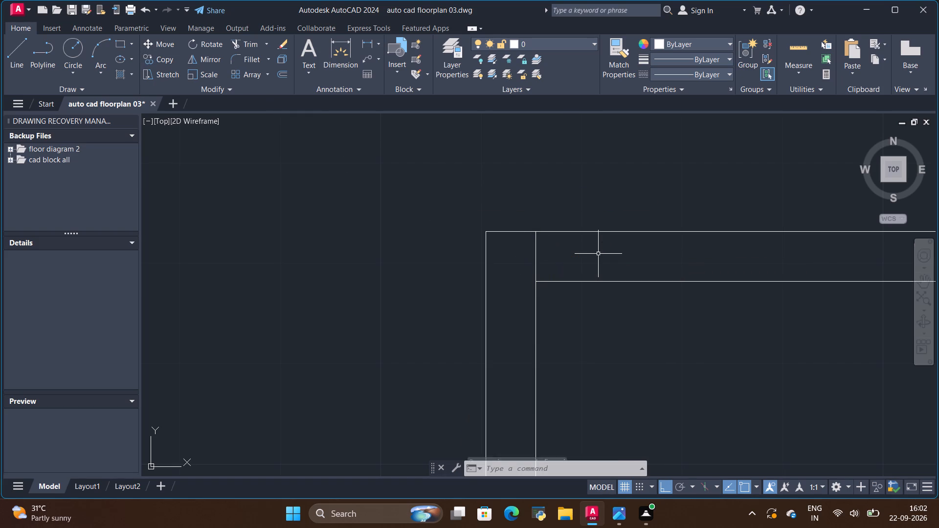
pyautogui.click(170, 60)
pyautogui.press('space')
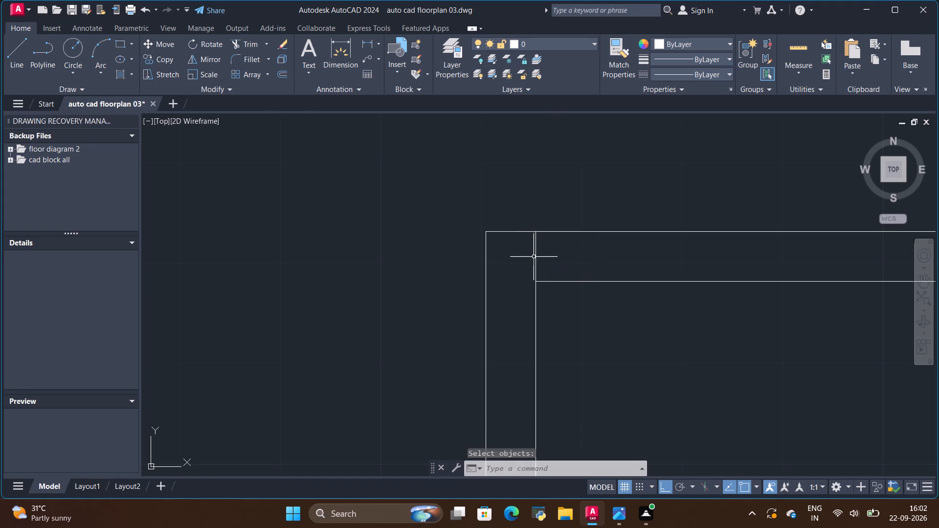
# Copy the line across the southeast bedroom's north wall to 5" and 3'5" east of it.
pyautogui.click(535, 257)
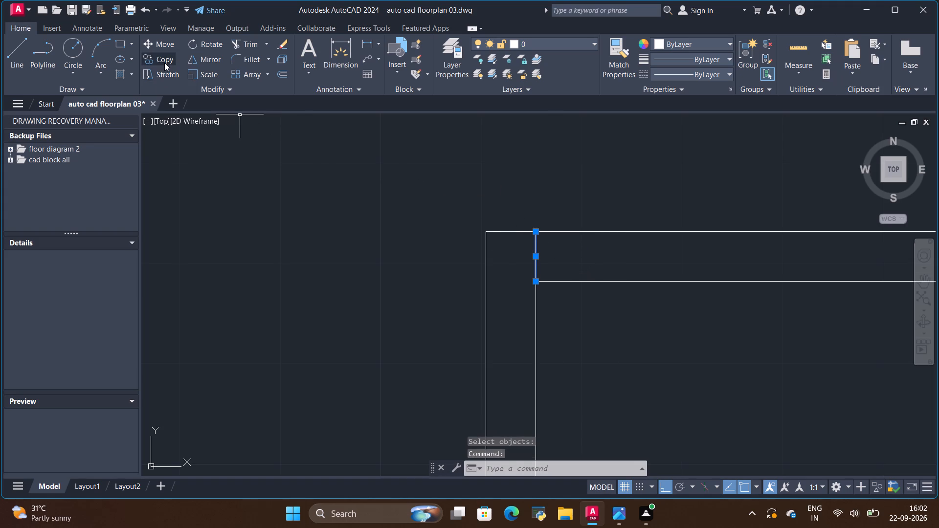
pyautogui.click(164, 63)
pyautogui.click(539, 258)
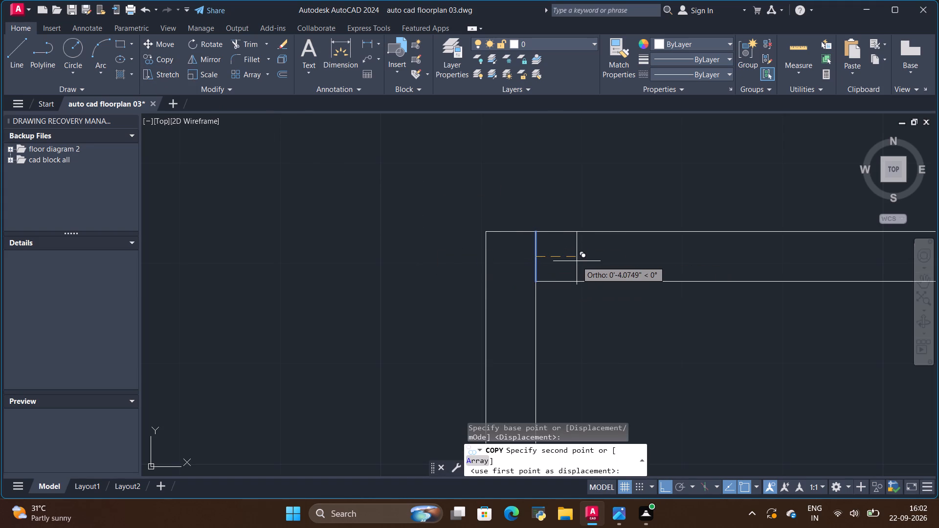
pyautogui.press('BackSpace')
pyautogui.press('BackSpace')
pyautogui.press('BackSpace')
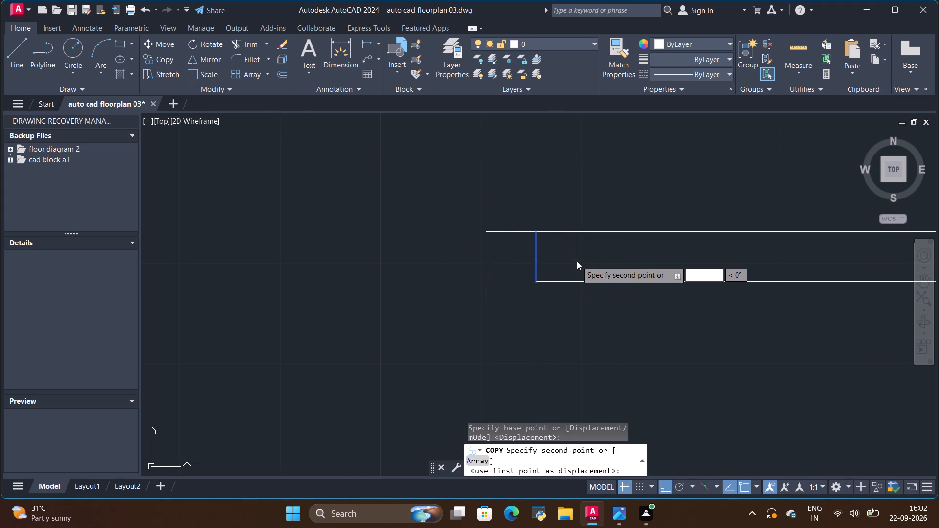
pyautogui.write("5'")
pyautogui.press('BackSpace')
pyautogui.hotkey('shift', '"')
pyautogui.press('Return')
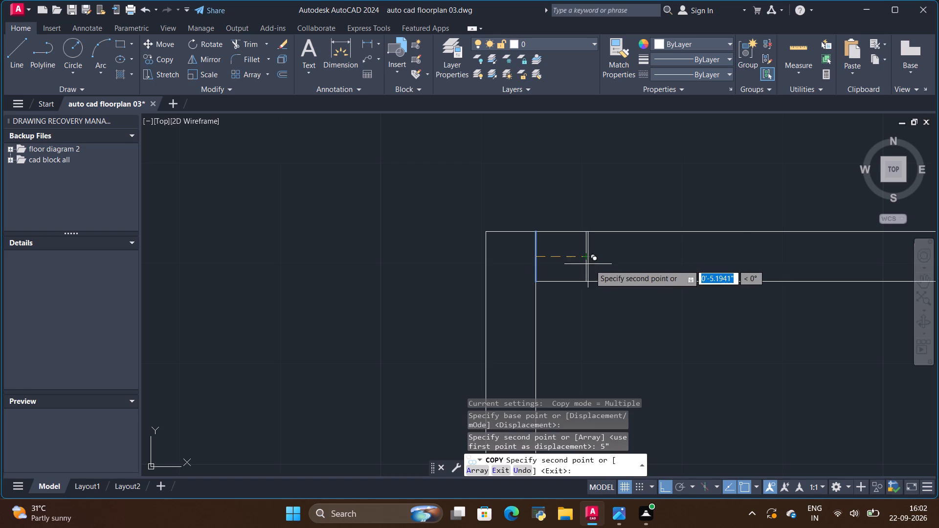
pyautogui.press('BackSpace')
pyautogui.press('BackSpace')
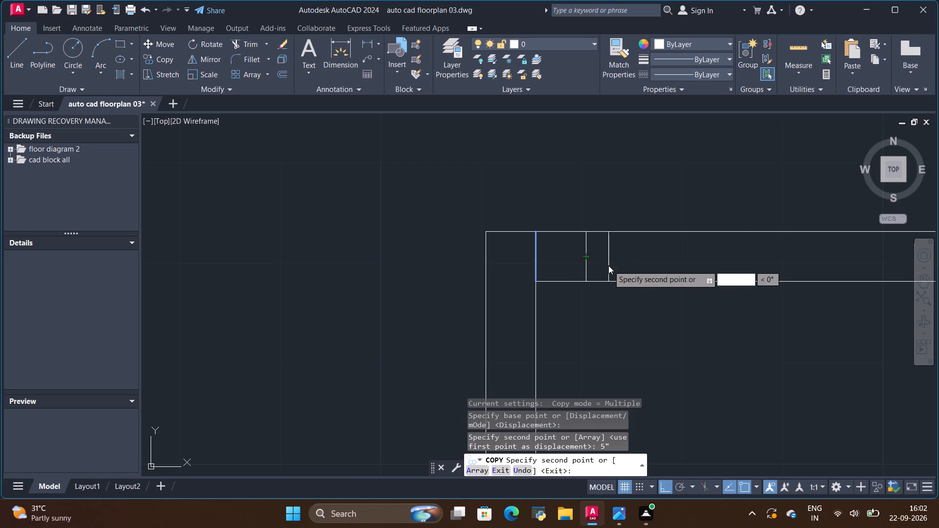
pyautogui.write('3\'5"')
pyautogui.press('Return')
pyautogui.scroll(-2, 608, 265)
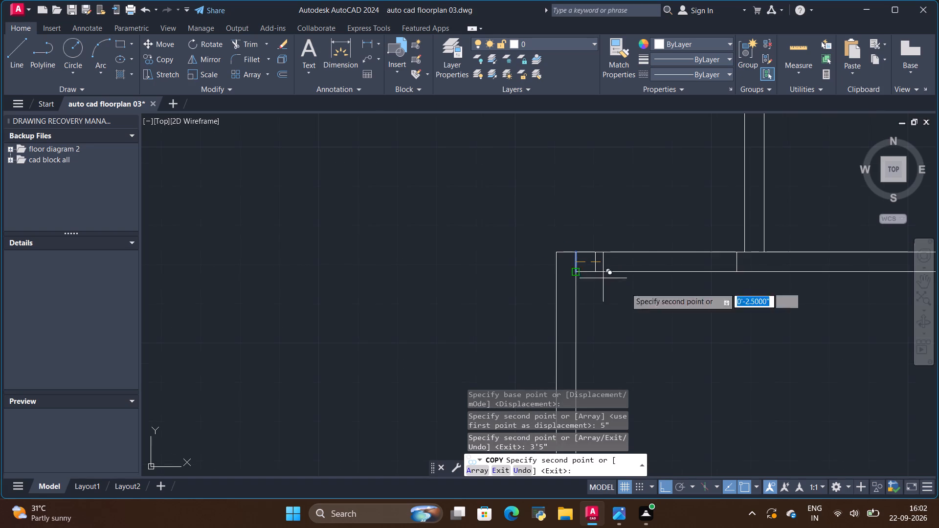
pyautogui.scroll(1, 724, 310)
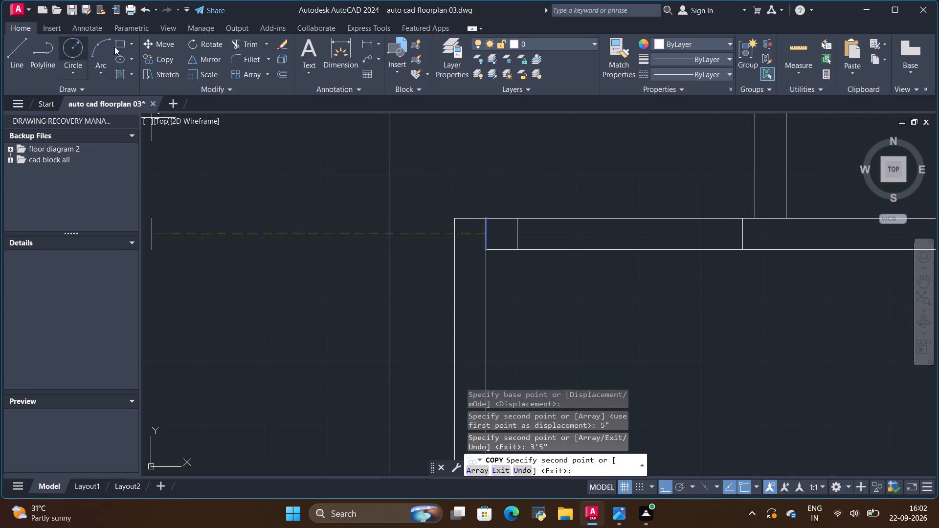
# Trim both lines of the southeast bedroom's north wall between the 5" and 3'5" copies to open the doorway.
pyautogui.click(230, 47)
pyautogui.moveTo(637, 207); pyautogui.dragTo(641, 224)
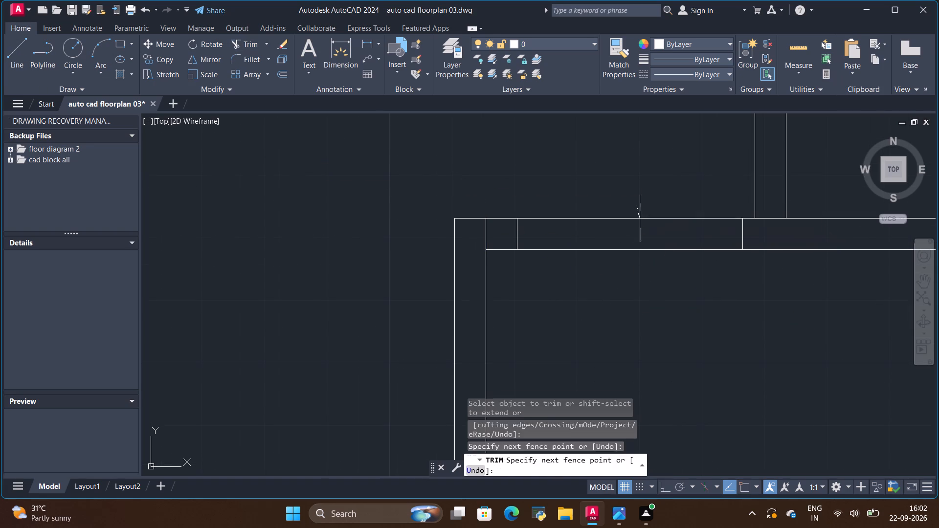
pyautogui.moveTo(641, 224); pyautogui.dragTo(655, 260)
pyautogui.scroll(-2, 629, 268)
# Trim the leftover line across the wall at the southeast bedroom's northwest inner corner.
pyautogui.scroll(4, 579, 258)
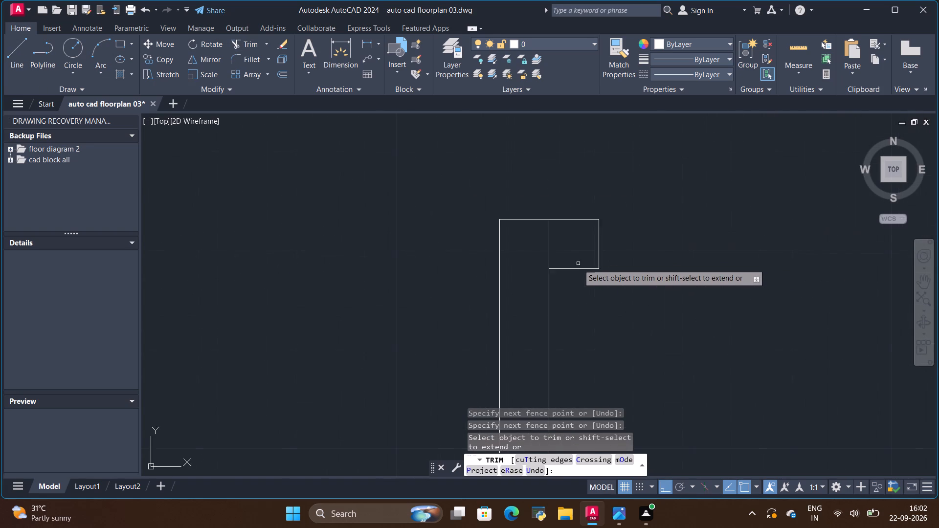
pyautogui.scroll(1, 579, 260)
pyautogui.moveTo(540, 237); pyautogui.dragTo(474, 238)
pyautogui.scroll(-3, 474, 238)
# Trim the line segment closing the toilet's west wall where it meets the southeast bedroom's north wall.
pyautogui.scroll(-3, 474, 238)
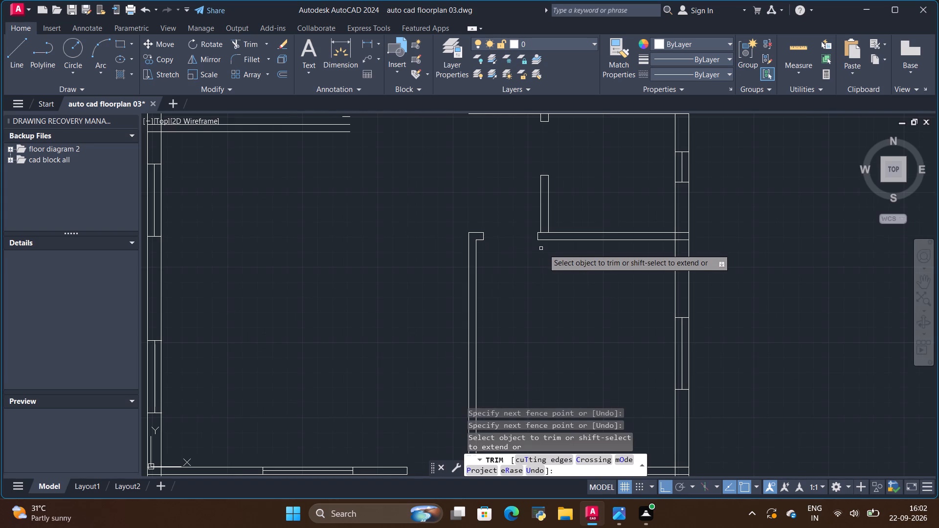
pyautogui.scroll(5, 546, 244)
pyautogui.scroll(-1, 523, 198)
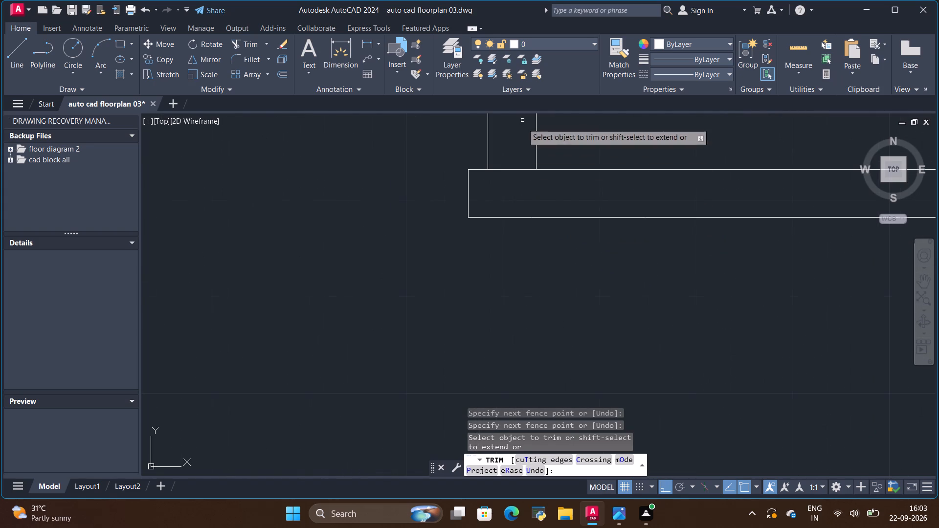
pyautogui.moveTo(520, 148); pyautogui.dragTo(521, 179)
pyautogui.scroll(-3, 530, 205)
# Trim the line segment between the short toilet wall stub and the kitchen's south wall.
pyautogui.scroll(-1, 557, 269)
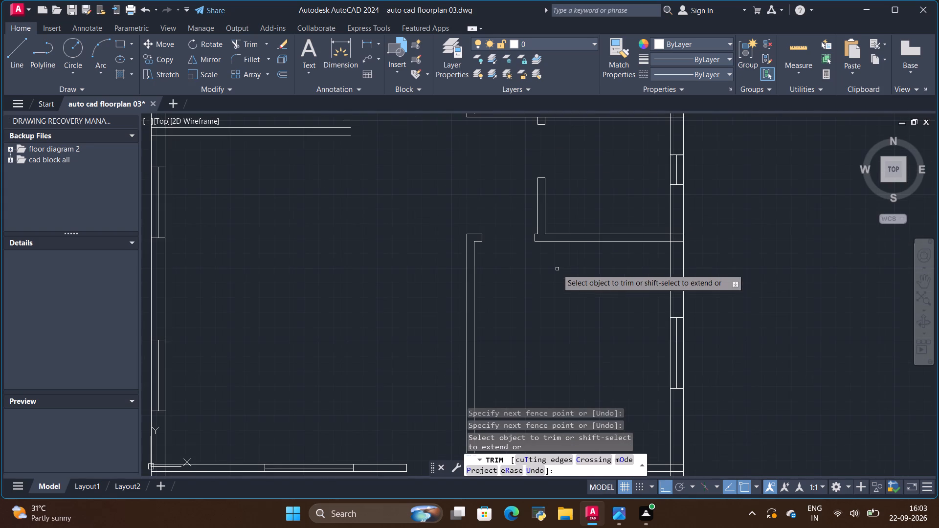
pyautogui.scroll(-1, 506, 262)
pyautogui.scroll(3, 528, 152)
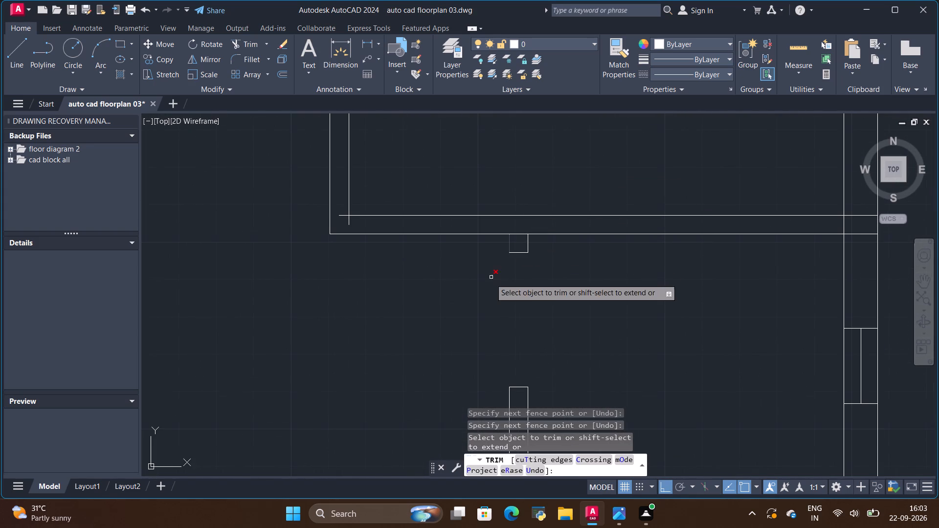
pyautogui.scroll(2, 514, 263)
pyautogui.moveTo(523, 181); pyautogui.dragTo(526, 198)
pyautogui.scroll(-3, 526, 198)
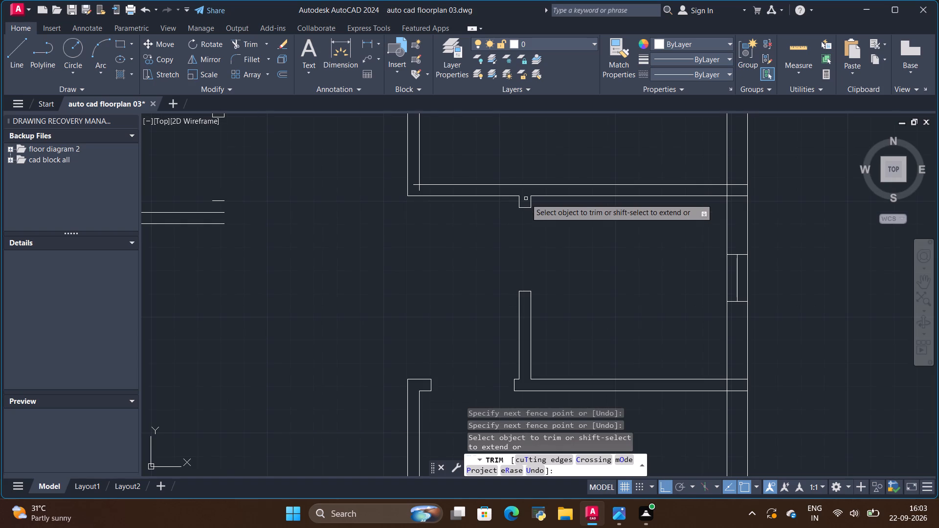
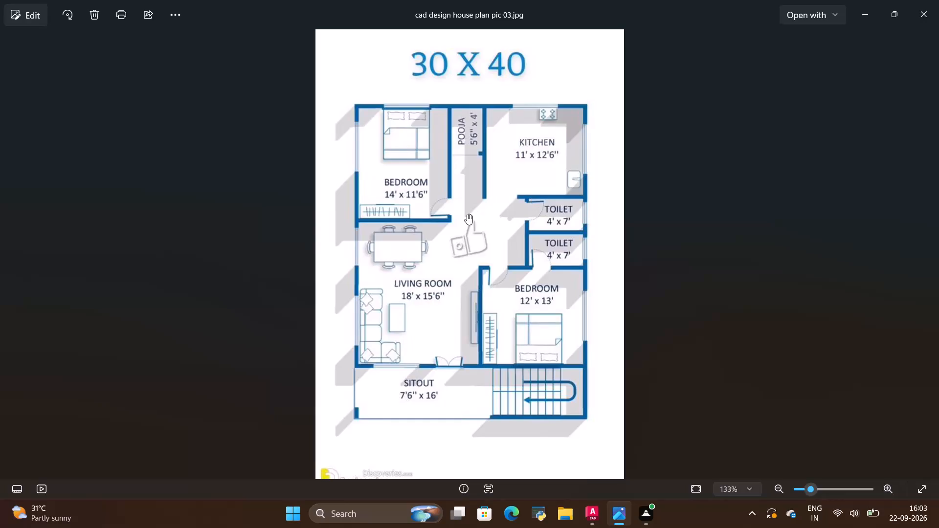
# Return to the AutoCAD drawing and draw a short line across the kitchen's lower wall, in line with the adjoining vertical wall's inner face.
pyautogui.hotkey('alt', 'Tab')
pyautogui.scroll(-3, 579, 294)
pyautogui.scroll(2, 555, 246)
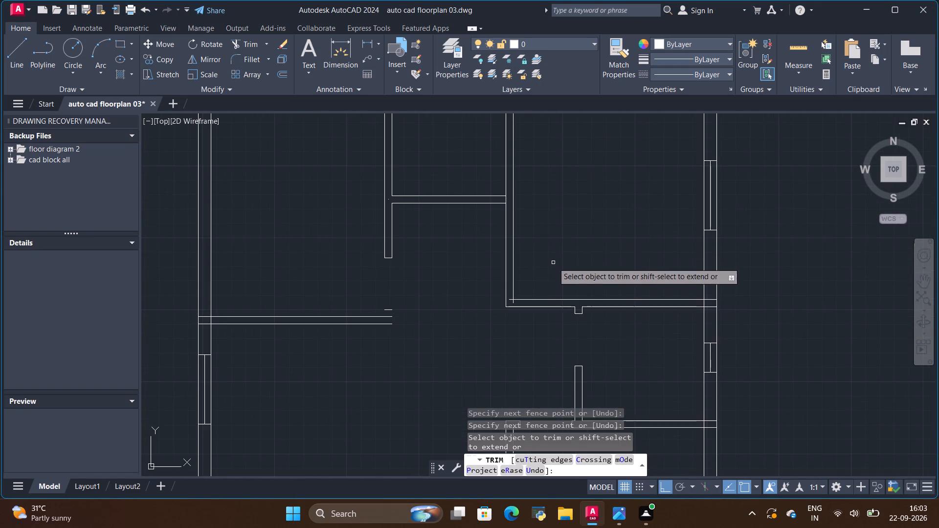
pyautogui.scroll(2, 541, 328)
pyautogui.scroll(1, 488, 298)
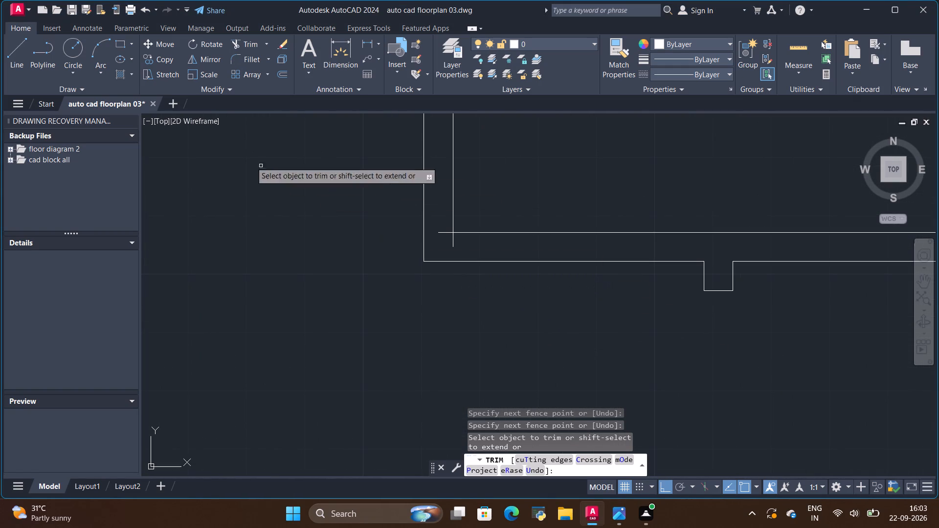
pyautogui.click(10, 56)
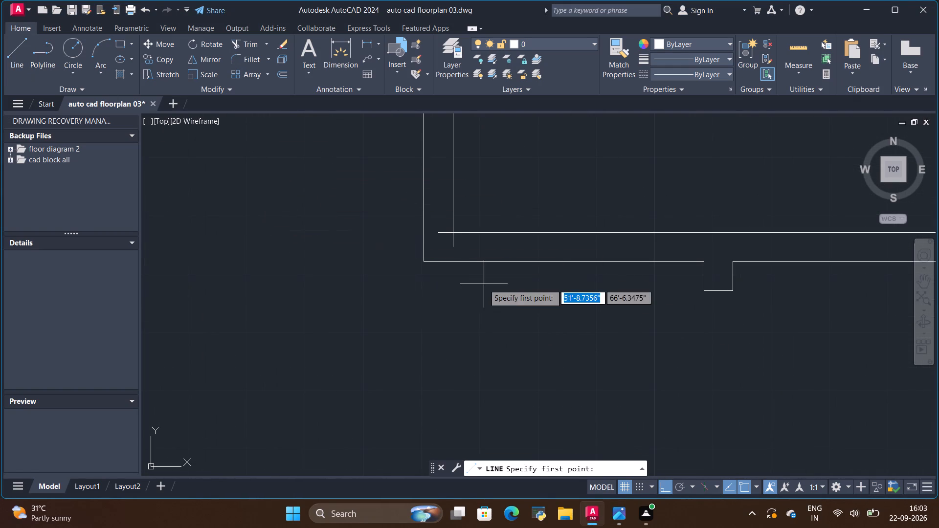
pyautogui.scroll(1, 484, 284)
pyautogui.click(434, 203)
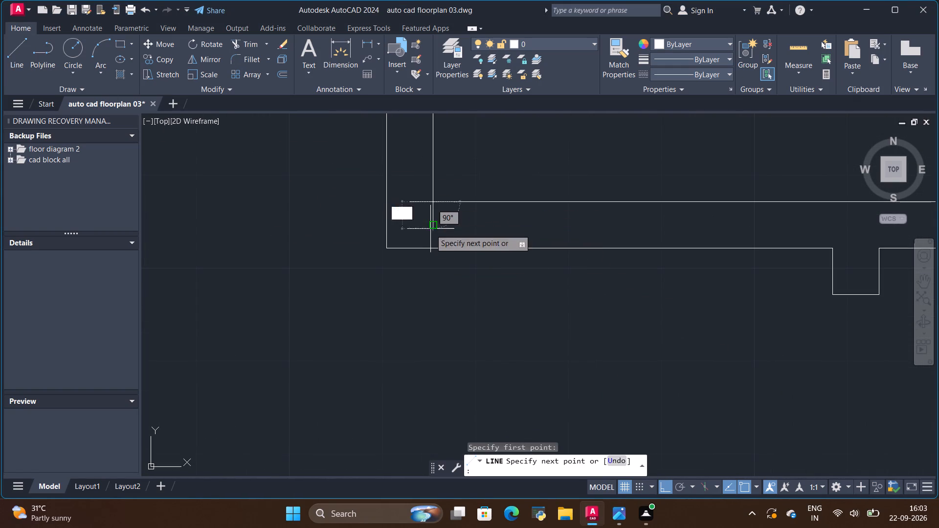
pyautogui.click(431, 248)
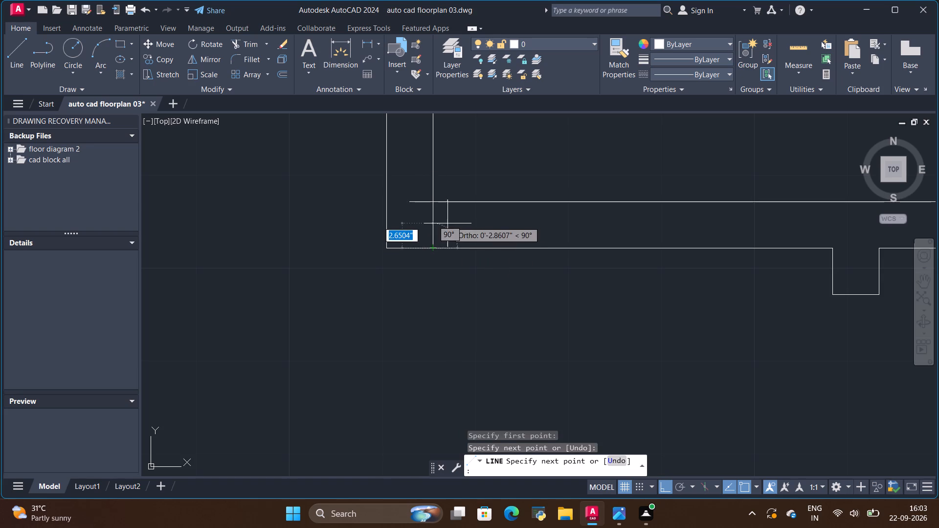
pyautogui.press('space')
# Copy the short cross line along the kitchen's lower wall, away from the corner, at distances of 5" and 3'5".
pyautogui.click(436, 226)
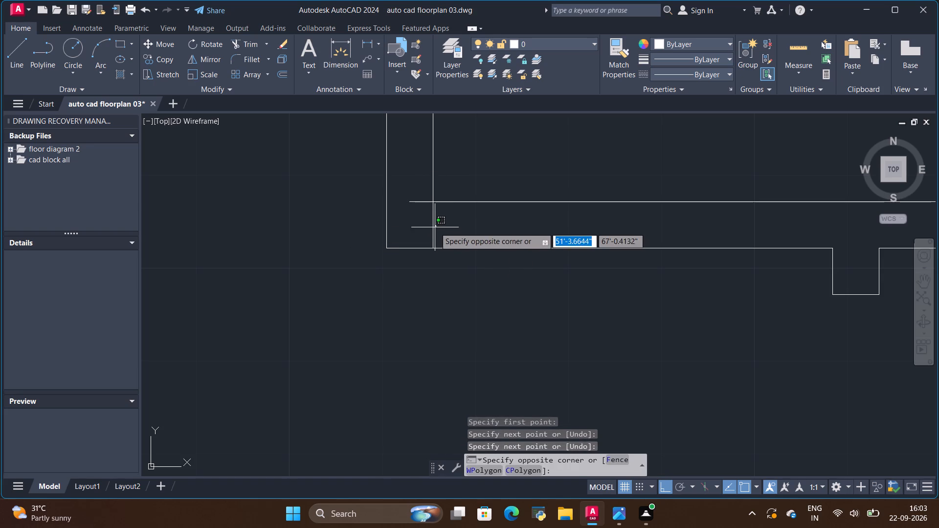
pyautogui.click(435, 229)
pyautogui.click(434, 230)
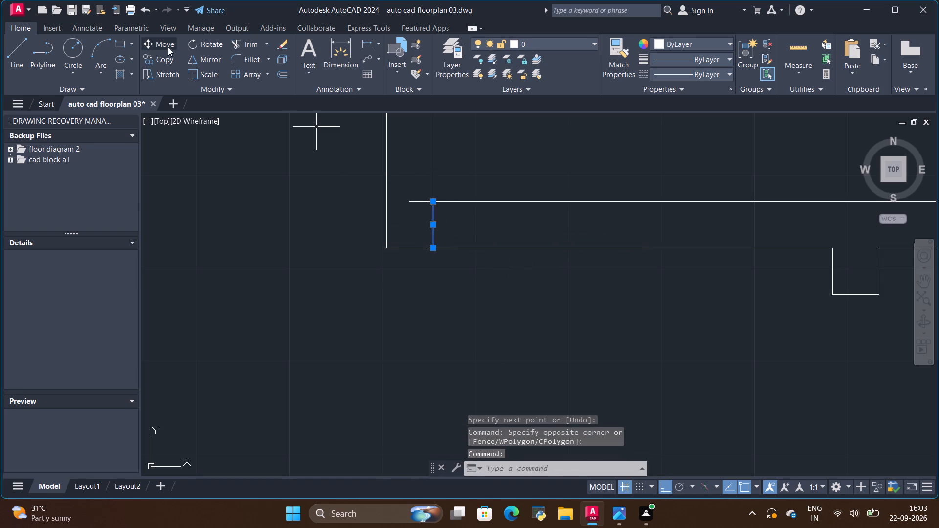
pyautogui.click(164, 59)
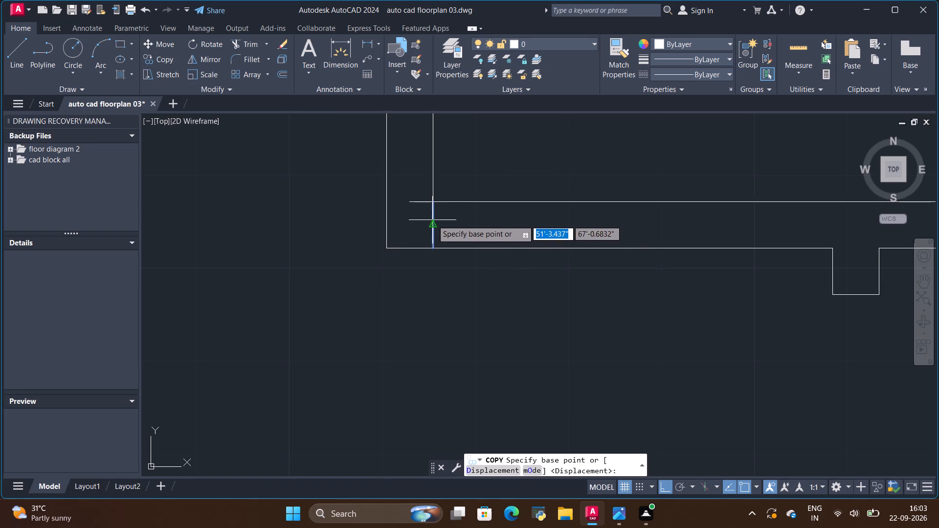
pyautogui.click(432, 220)
pyautogui.press('BackSpace')
pyautogui.press('BackSpace')
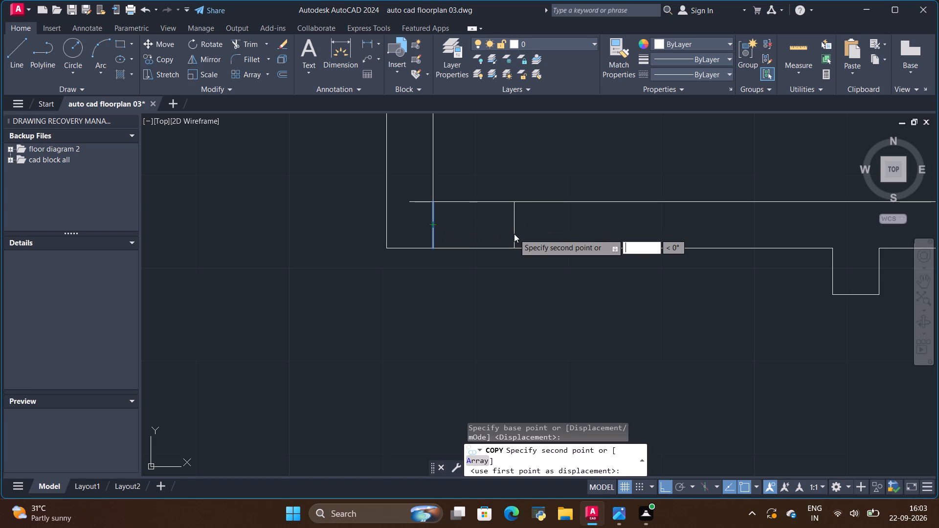
pyautogui.press('5')
pyautogui.hotkey('shift', '"')
pyautogui.press('Return')
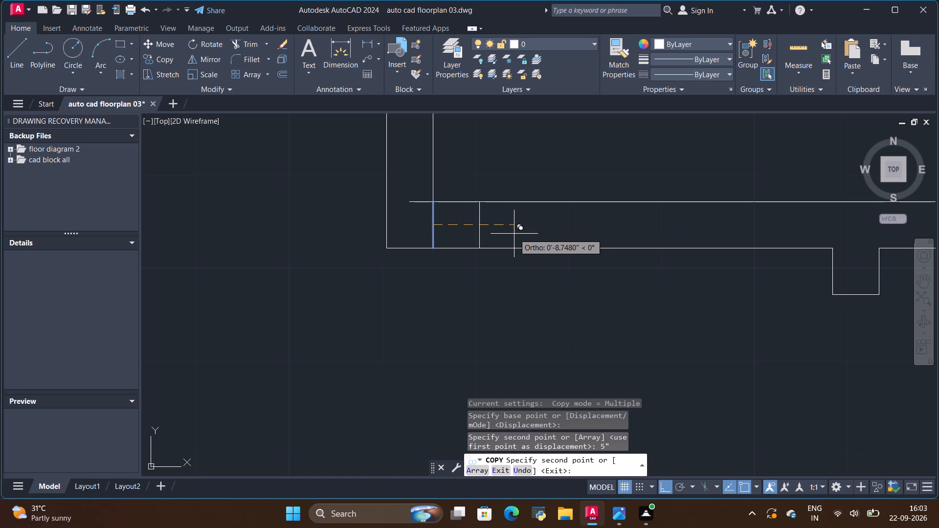
pyautogui.press('BackSpace')
pyautogui.press('BackSpace')
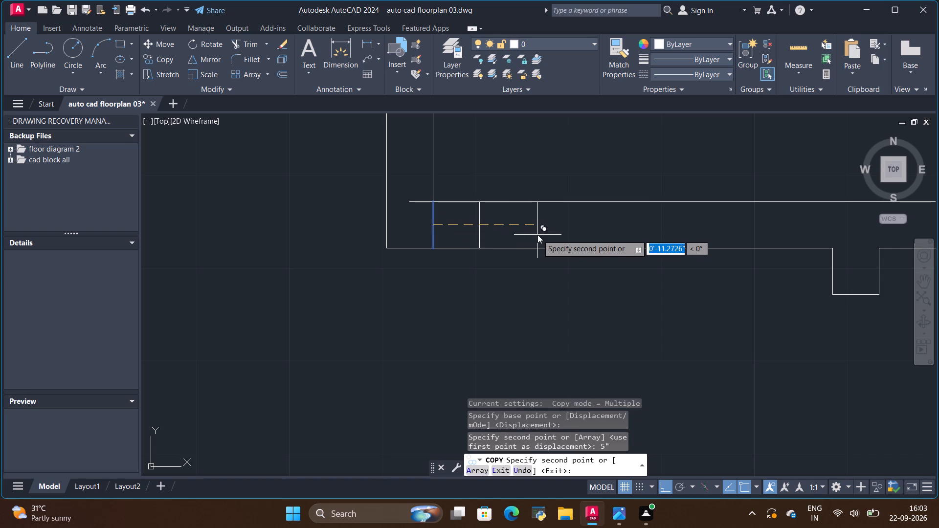
pyautogui.write("3'")
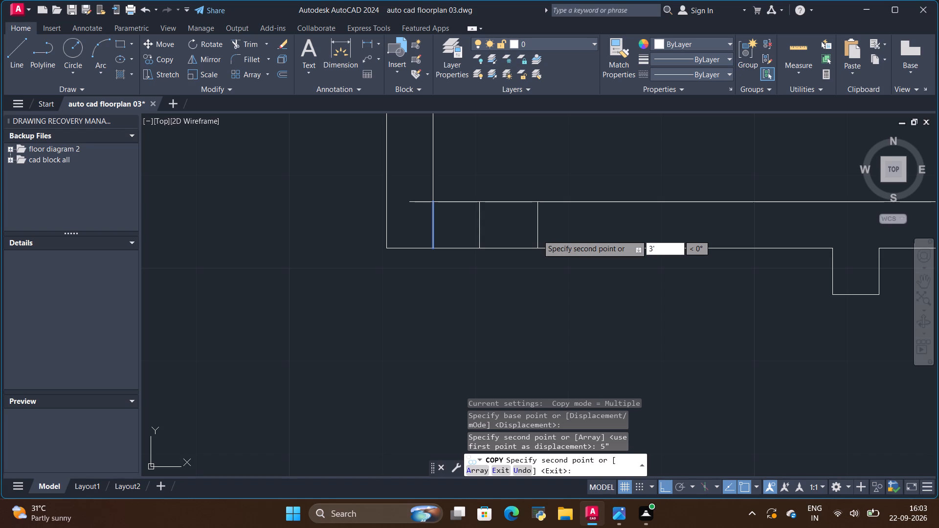
pyautogui.press('5')
pyautogui.hotkey('shift', '"')
pyautogui.press('Return')
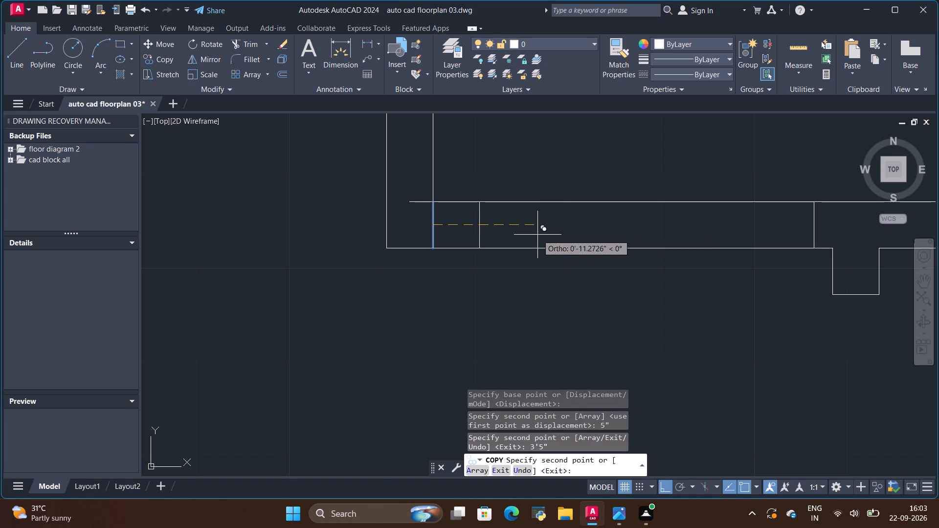
pyautogui.scroll(-3, 537, 235)
pyautogui.press('space')
# Trim the wall lines between the two copied lines to open the kitchen doorway, and trim the overlapping line ends at the corner.
pyautogui.scroll(3, 558, 242)
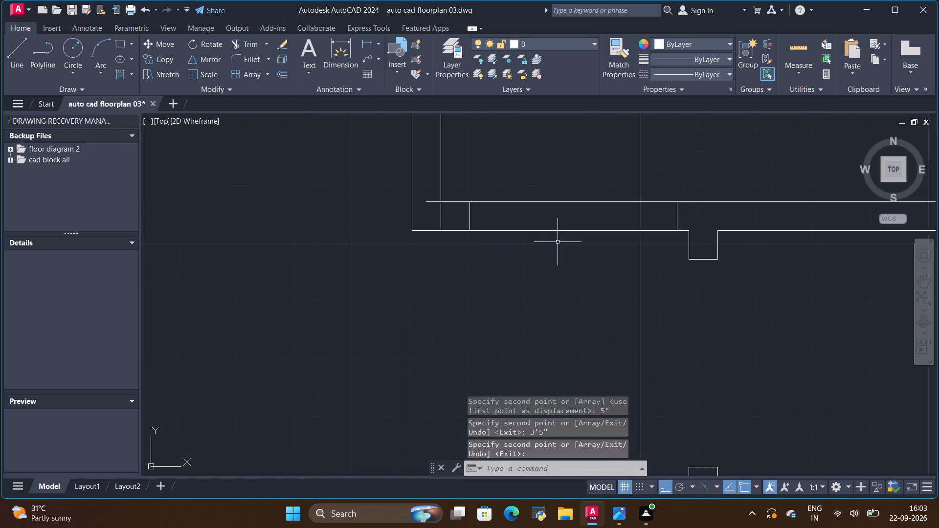
pyautogui.click(243, 41)
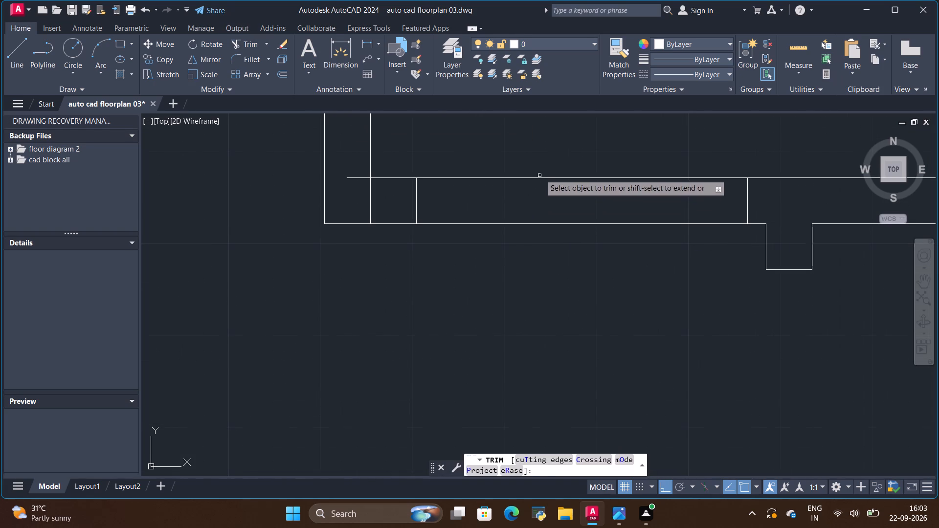
pyautogui.moveTo(540, 172); pyautogui.dragTo(541, 242)
pyautogui.scroll(2, 358, 169)
pyautogui.moveTo(359, 168); pyautogui.dragTo(362, 189)
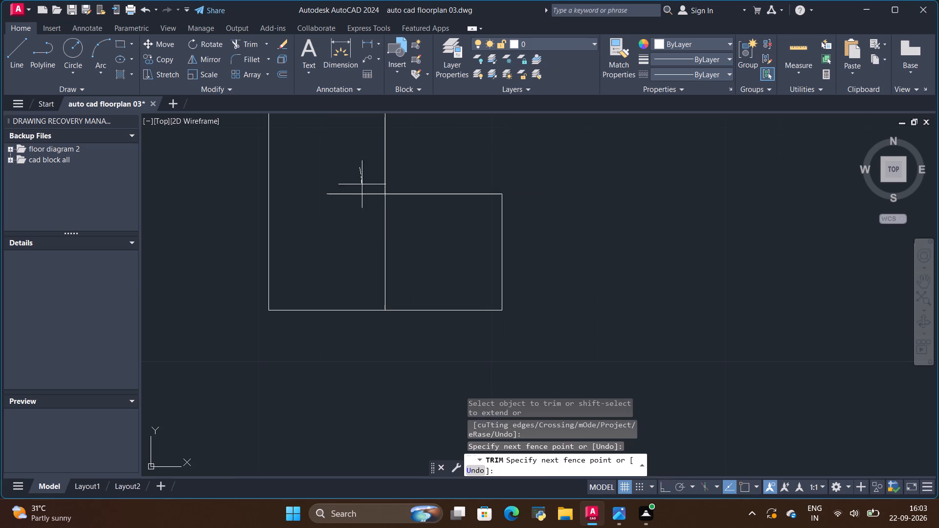
pyautogui.moveTo(362, 189); pyautogui.dragTo(391, 219)
# Examine the pooja room and adjoining walls in the reference floor plan picture and compare them with the drawing.
pyautogui.scroll(-6, 345, 210)
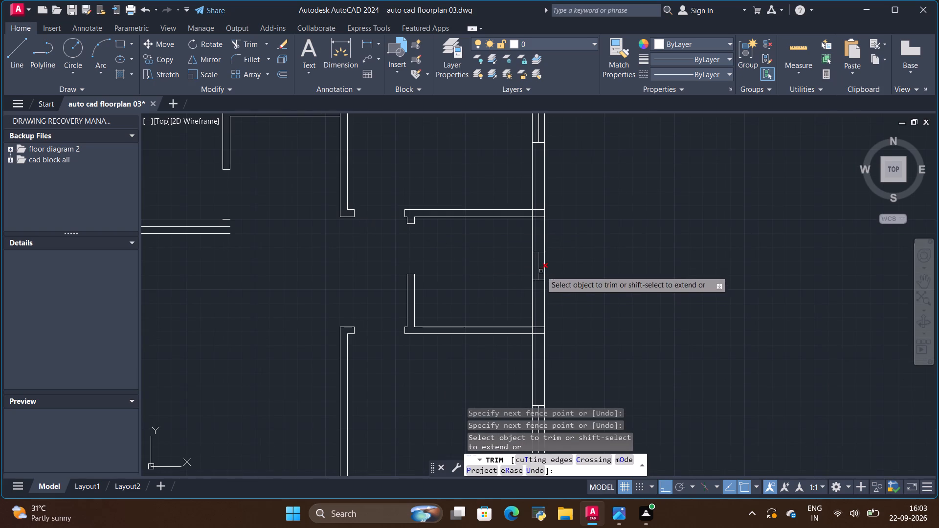
pyautogui.scroll(-2, 593, 242)
pyautogui.scroll(1, 468, 170)
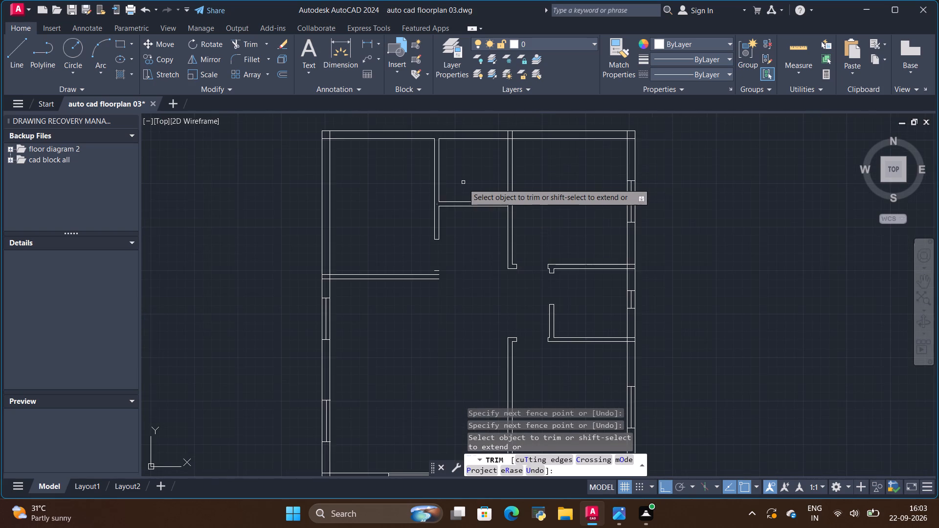
pyautogui.scroll(1, 463, 183)
pyautogui.hotkey('alt', 'Tab')
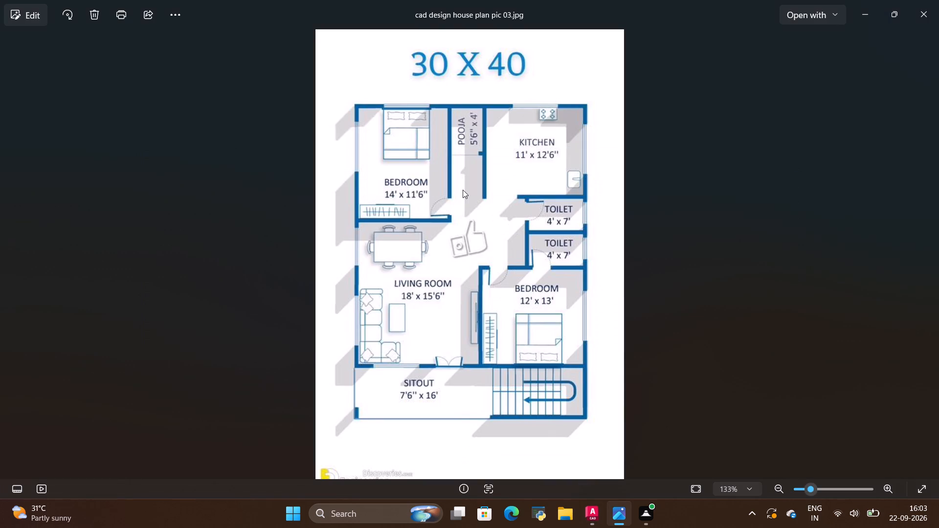
pyautogui.hotkey('alt', 'Tab')
pyautogui.hotkey('alt', 'Tab')
pyautogui.hotkey('alt', 'Tab')
pyautogui.scroll(2, 514, 198)
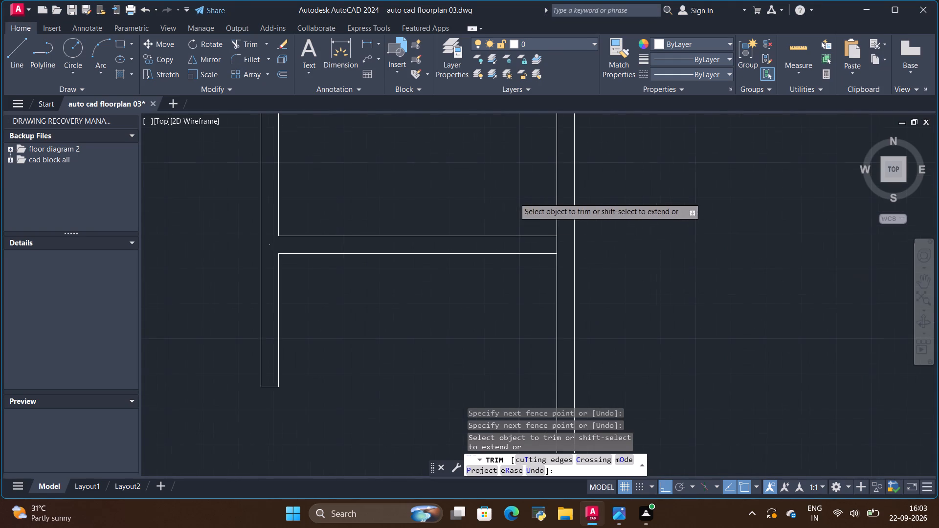
pyautogui.scroll(1, 536, 228)
pyautogui.press('space')
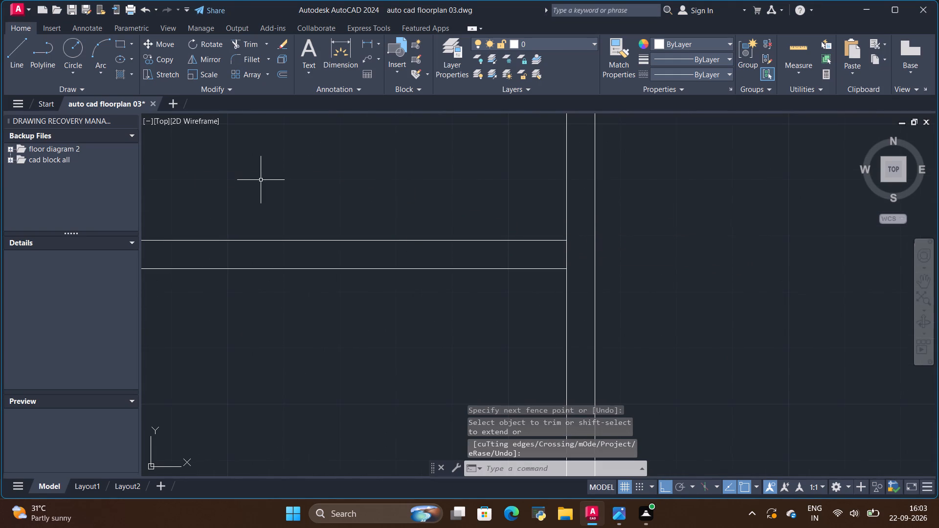
# Draw a short line across the end of the pooja room's lower wall where it meets the kitchen wall.
pyautogui.click(12, 56)
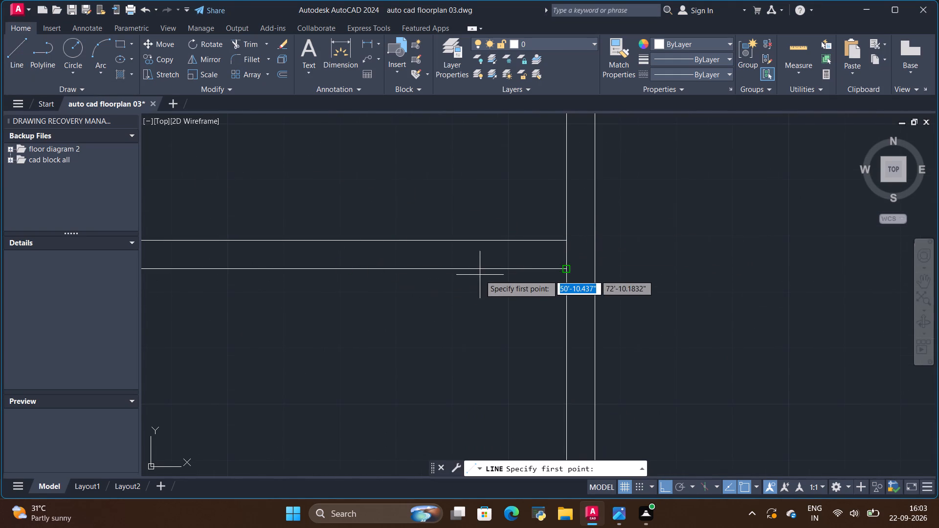
pyautogui.scroll(-4, 480, 275)
pyautogui.scroll(3, 488, 249)
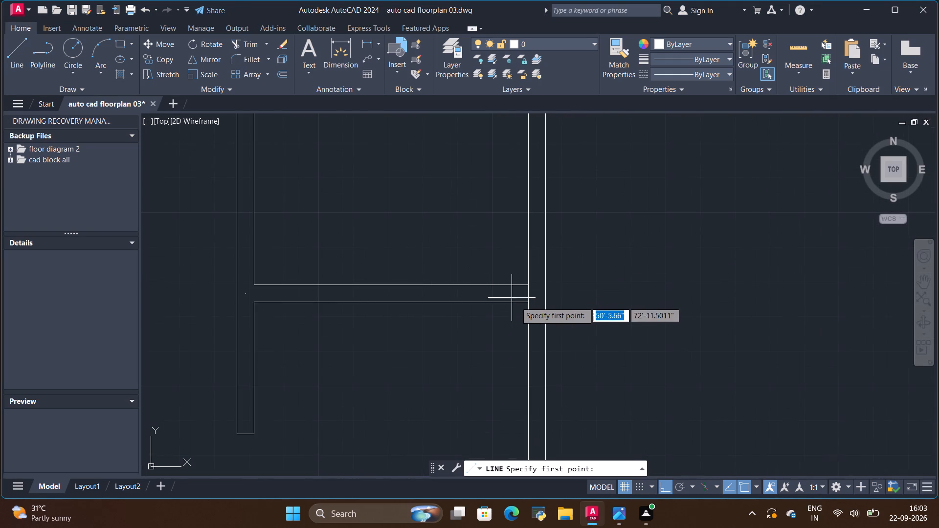
pyautogui.scroll(3, 517, 305)
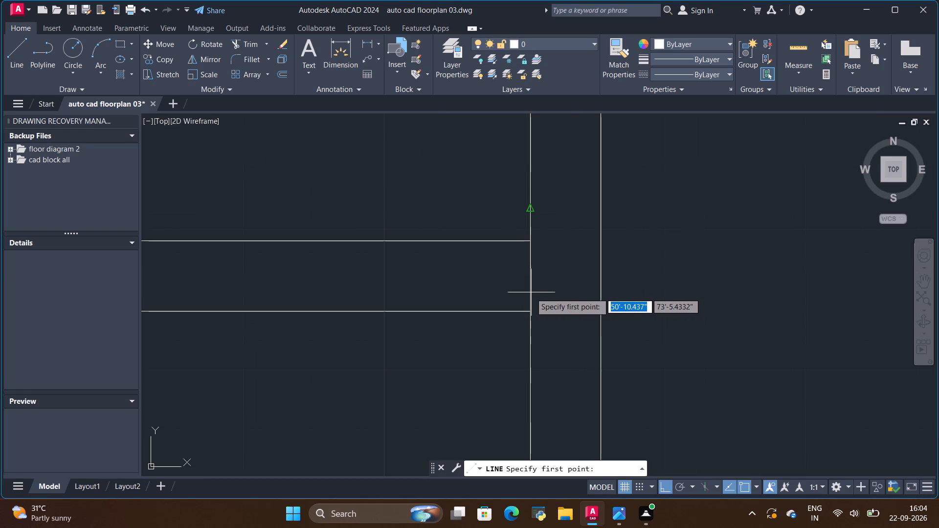
pyautogui.click(530, 311)
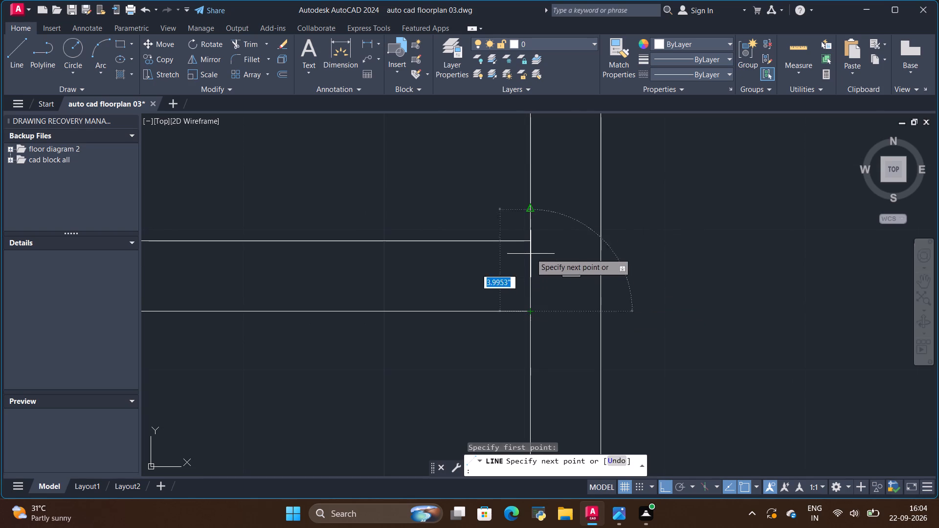
pyautogui.click(530, 243)
pyautogui.press('space')
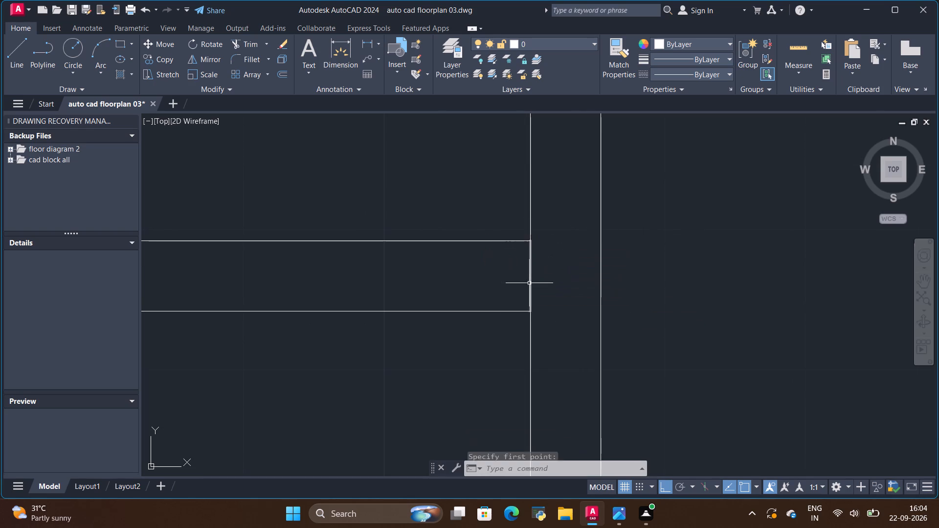
# Copy that short end line 3" along the pooja room's lower wall, toward the bedroom.
pyautogui.click(530, 281)
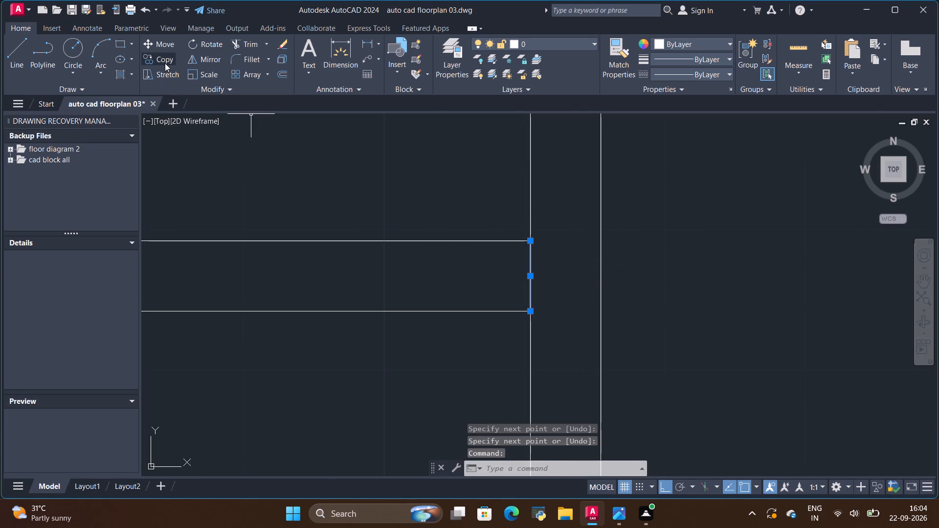
pyautogui.click(165, 63)
pyautogui.click(529, 278)
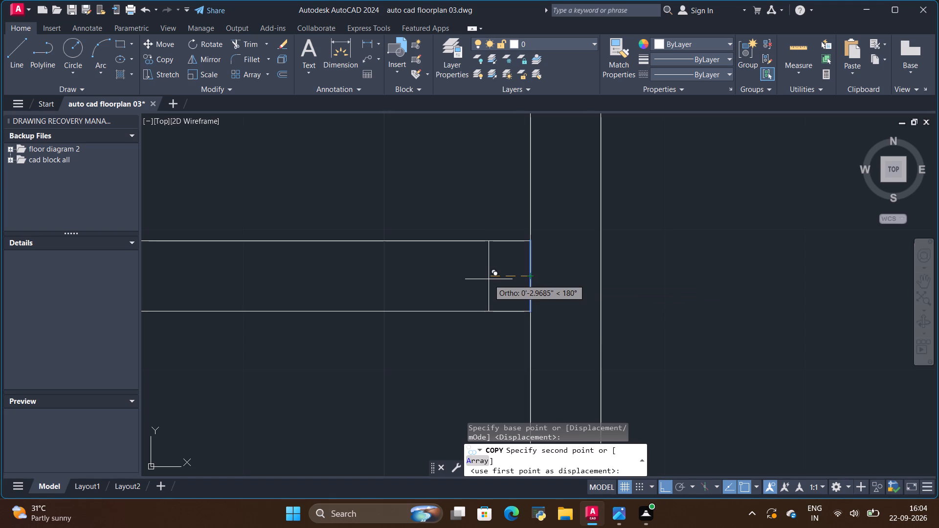
pyautogui.press('BackSpace')
pyautogui.press('BackSpace')
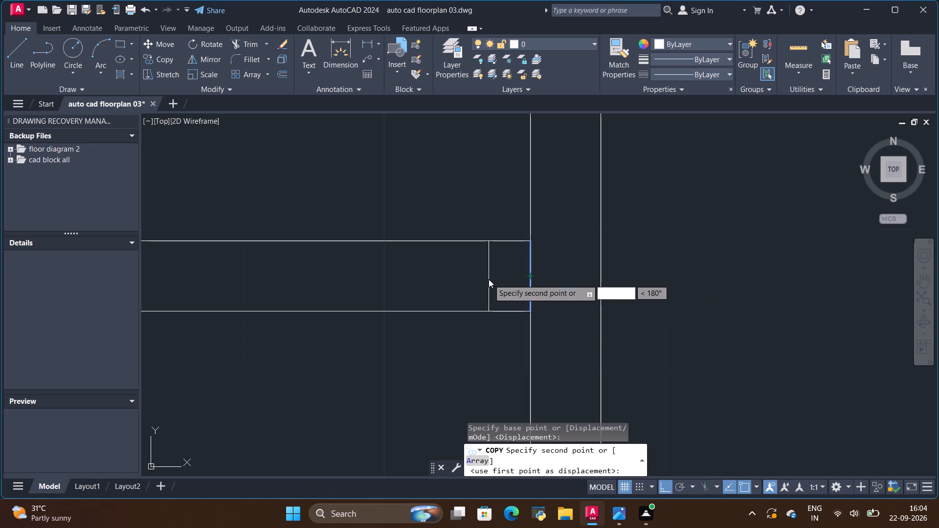
pyautogui.write('3"')
pyautogui.press('Return')
pyautogui.press('Escape')
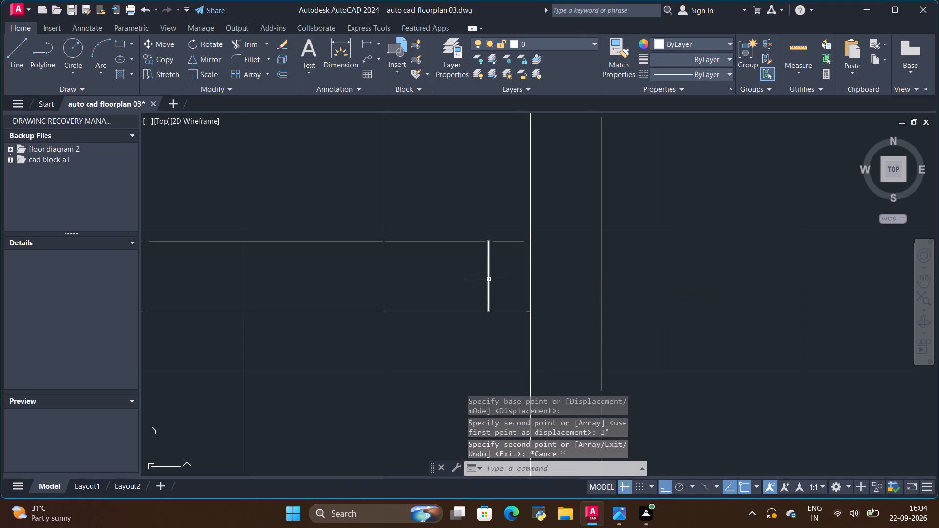
# Trim the pooja room's lower wall lines from the copied line to the bedroom wall, leaving a short stub at the kitchen wall.
pyautogui.scroll(-1, 527, 308)
pyautogui.scroll(-1, 477, 298)
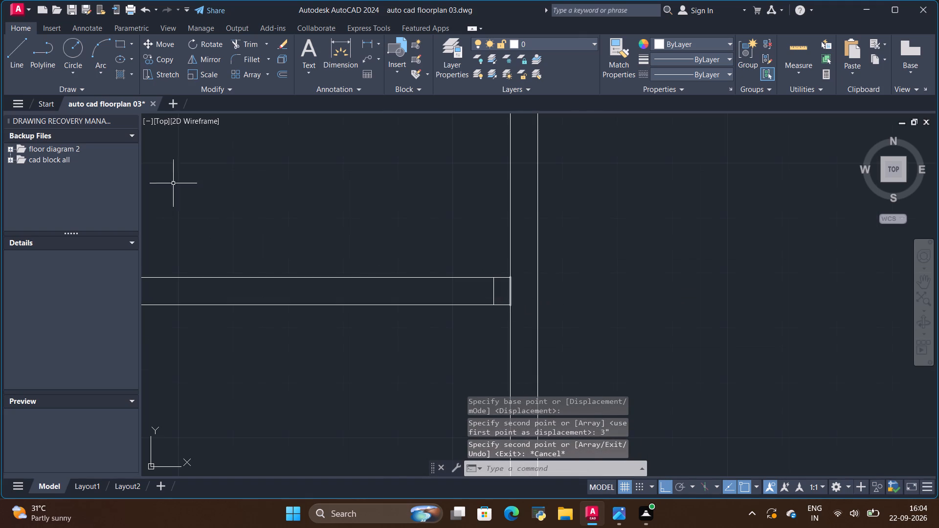
pyautogui.click(249, 42)
pyautogui.moveTo(262, 188); pyautogui.dragTo(292, 340)
# Draw a short line closing the gap in the bedroom wall's pooja-side line where the pooja room's lower wall was trimmed away.
pyautogui.scroll(-2, 346, 333)
pyautogui.scroll(2, 238, 322)
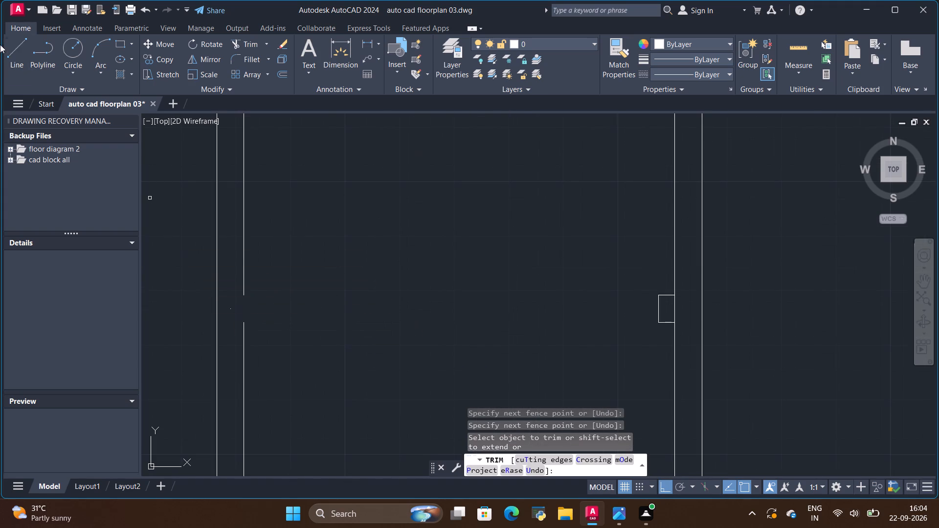
pyautogui.click(8, 53)
pyautogui.scroll(2, 149, 296)
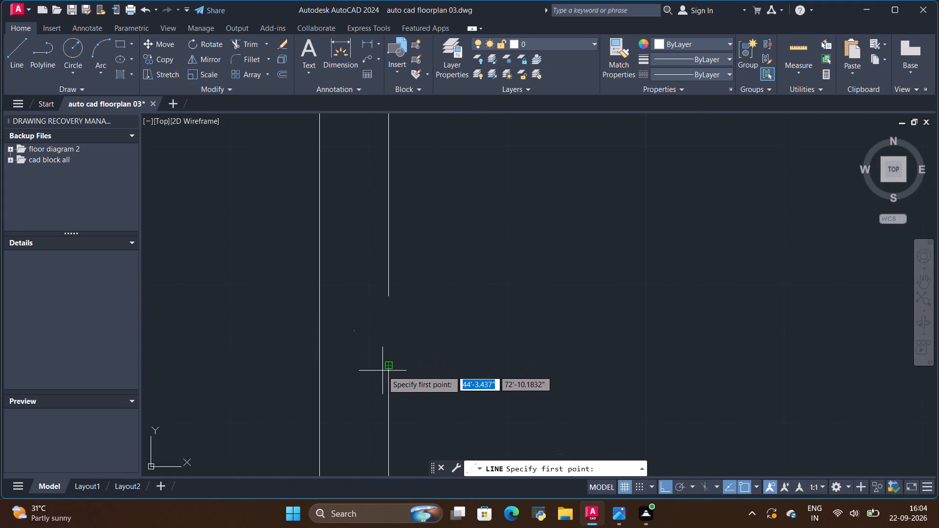
pyautogui.click(386, 368)
pyautogui.click(390, 297)
pyautogui.press('space')
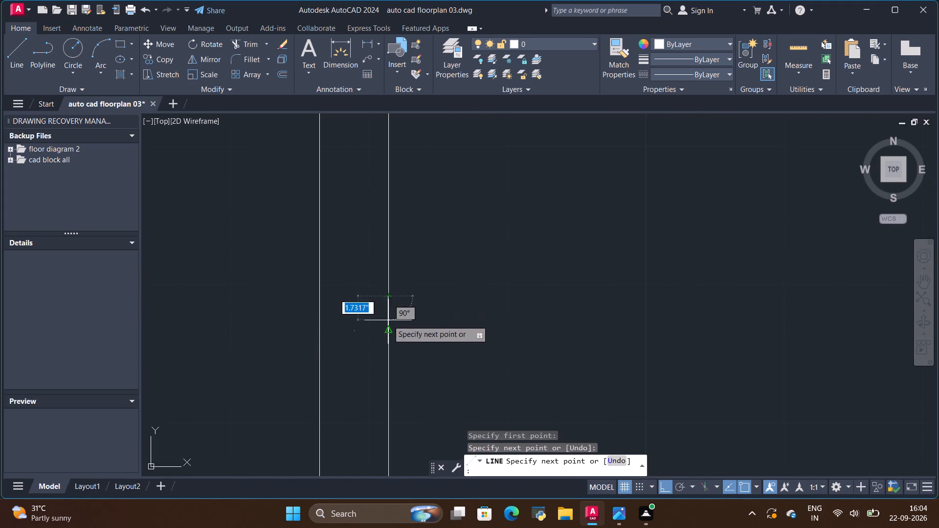
# Compare the whole drawing with the reference floor plan picture, checking the upper walls and window positions.
pyautogui.scroll(-5, 339, 302)
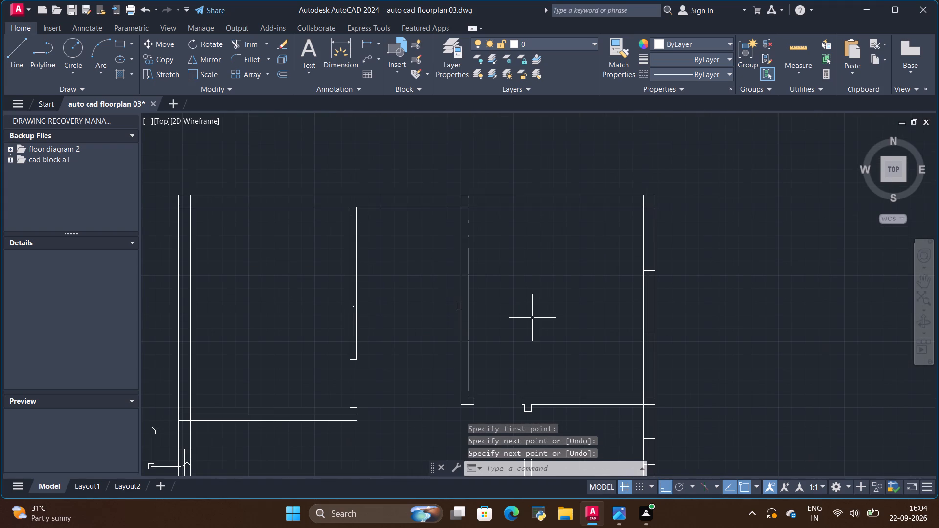
pyautogui.hotkey('alt', 'Tab')
pyautogui.scroll(2, 498, 279)
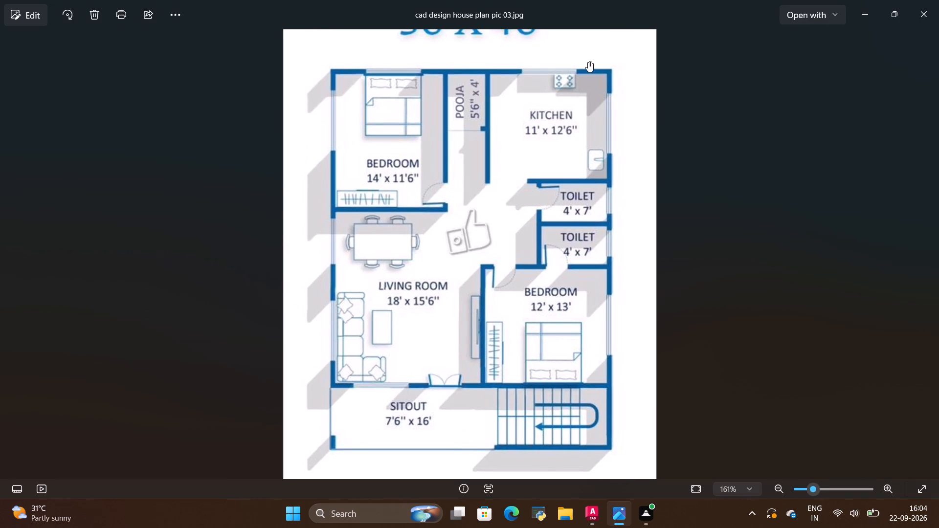
pyautogui.scroll(2, 592, 60)
pyautogui.hotkey('alt', 'Tab')
pyautogui.hotkey('alt', 'Tab')
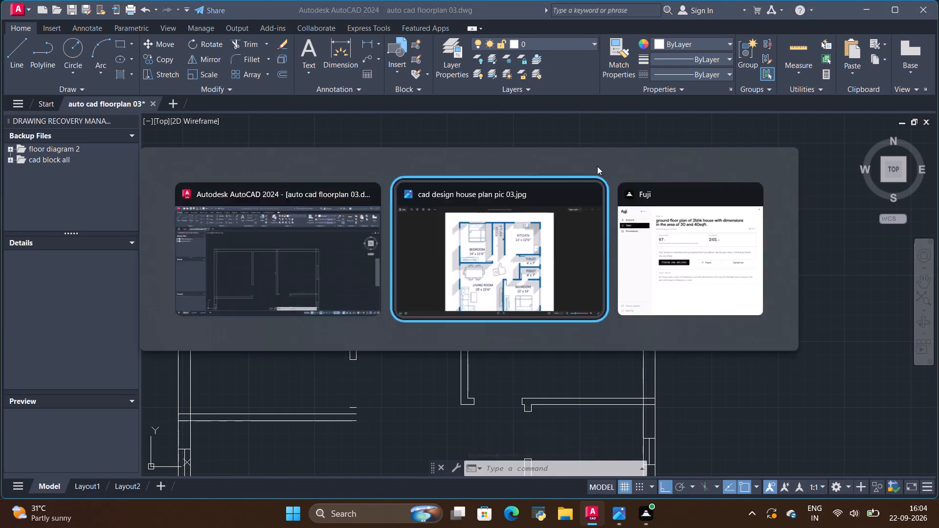
pyautogui.hotkey('alt', 'Tab')
pyautogui.scroll(-1, 522, 193)
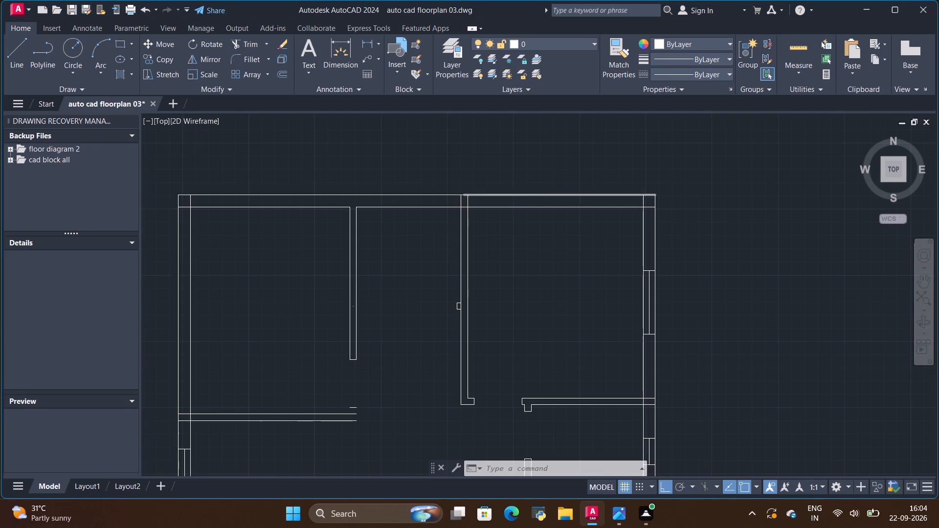
pyautogui.scroll(-1, 522, 193)
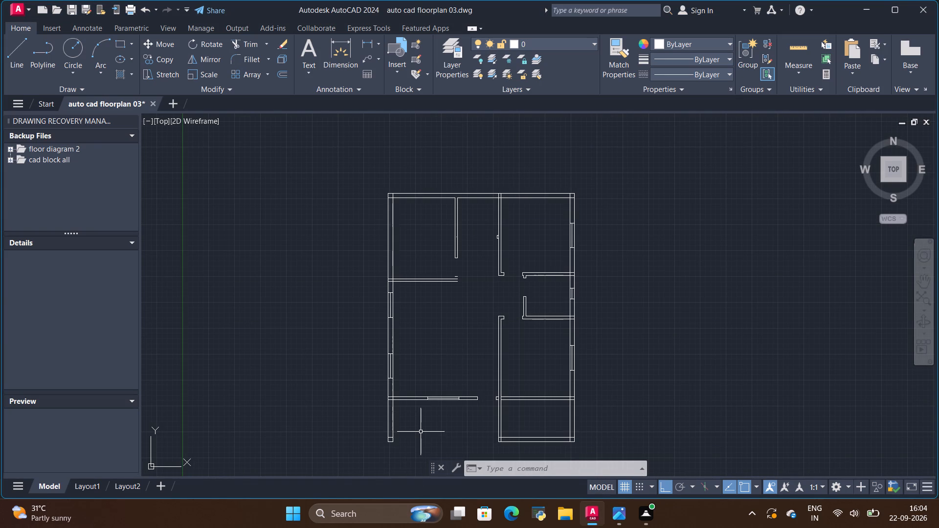
pyautogui.hotkey('alt', 'Tab')
pyautogui.hotkey('alt', 'Tab')
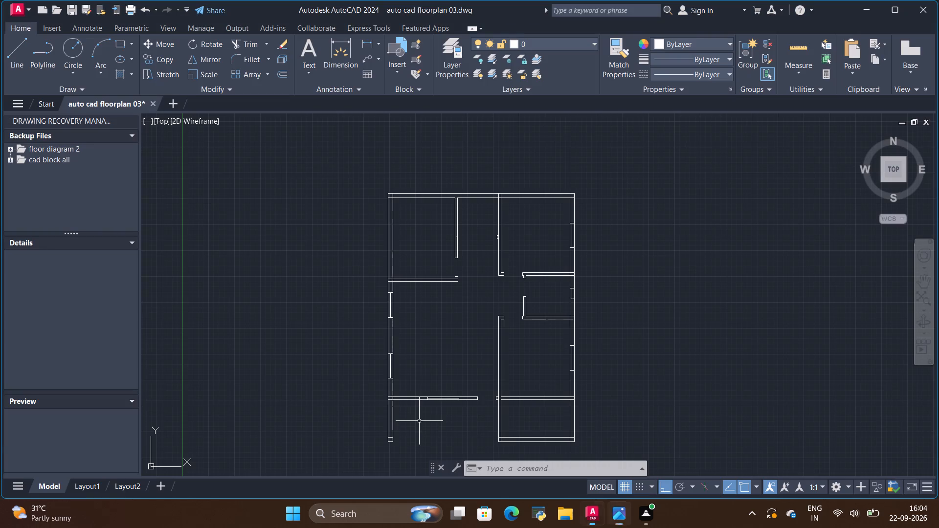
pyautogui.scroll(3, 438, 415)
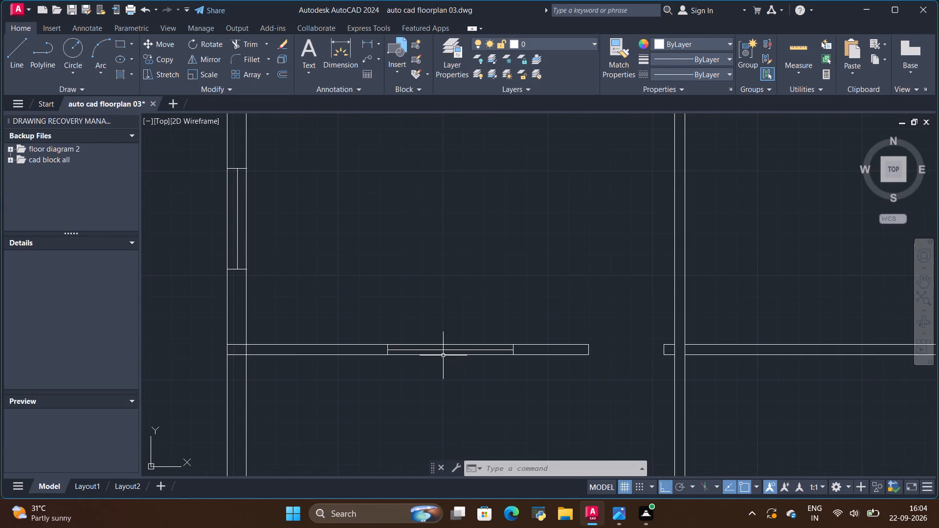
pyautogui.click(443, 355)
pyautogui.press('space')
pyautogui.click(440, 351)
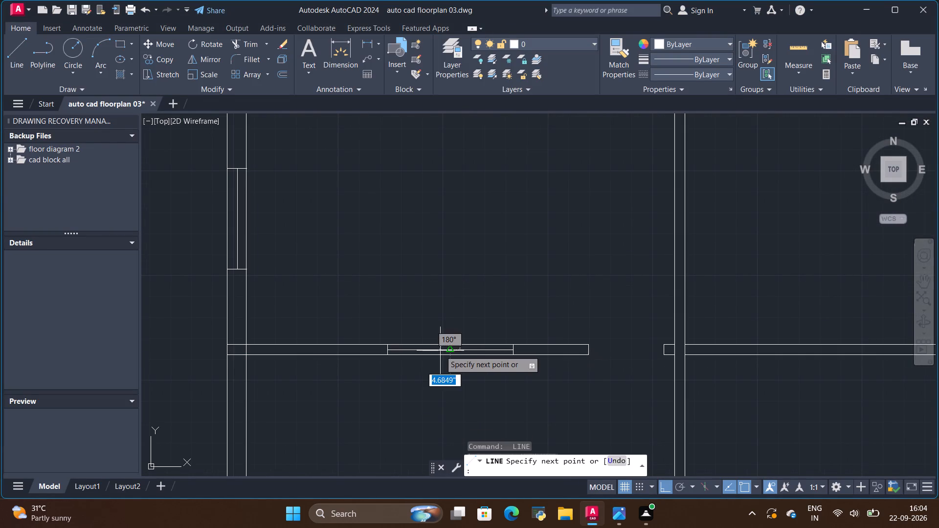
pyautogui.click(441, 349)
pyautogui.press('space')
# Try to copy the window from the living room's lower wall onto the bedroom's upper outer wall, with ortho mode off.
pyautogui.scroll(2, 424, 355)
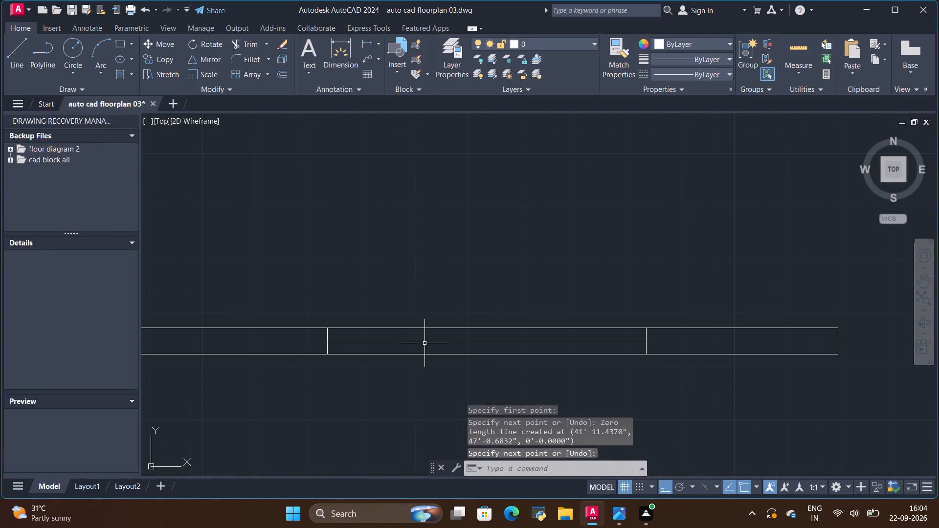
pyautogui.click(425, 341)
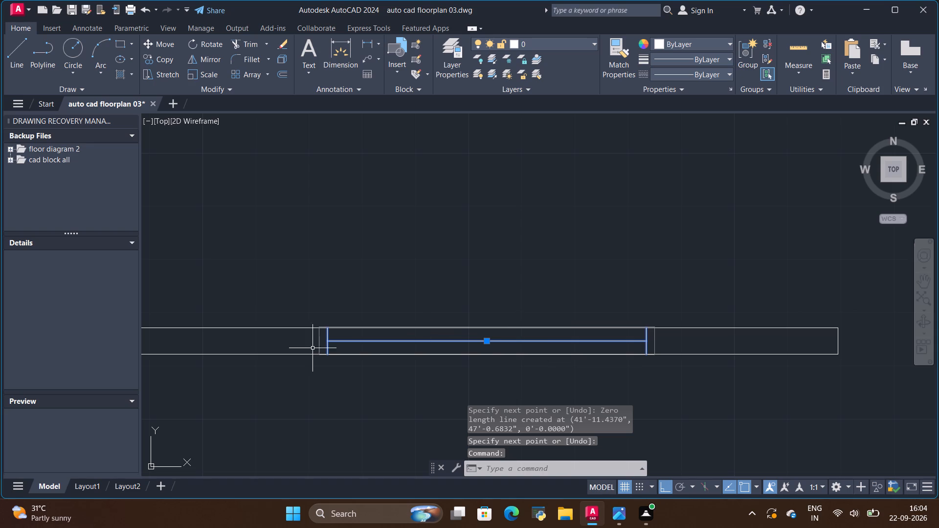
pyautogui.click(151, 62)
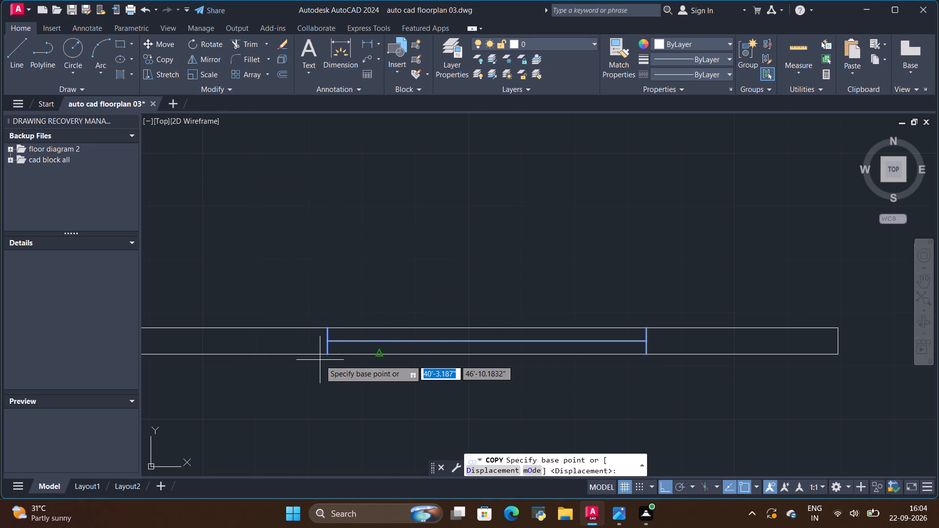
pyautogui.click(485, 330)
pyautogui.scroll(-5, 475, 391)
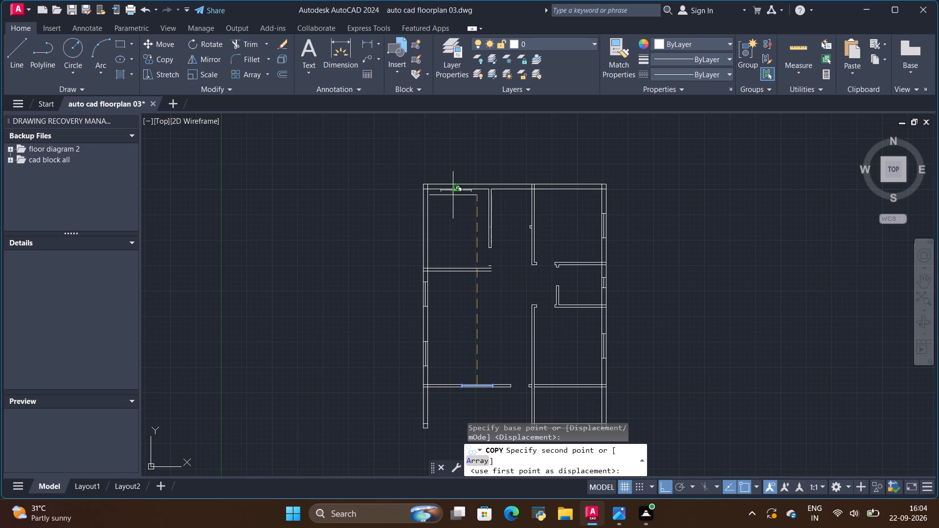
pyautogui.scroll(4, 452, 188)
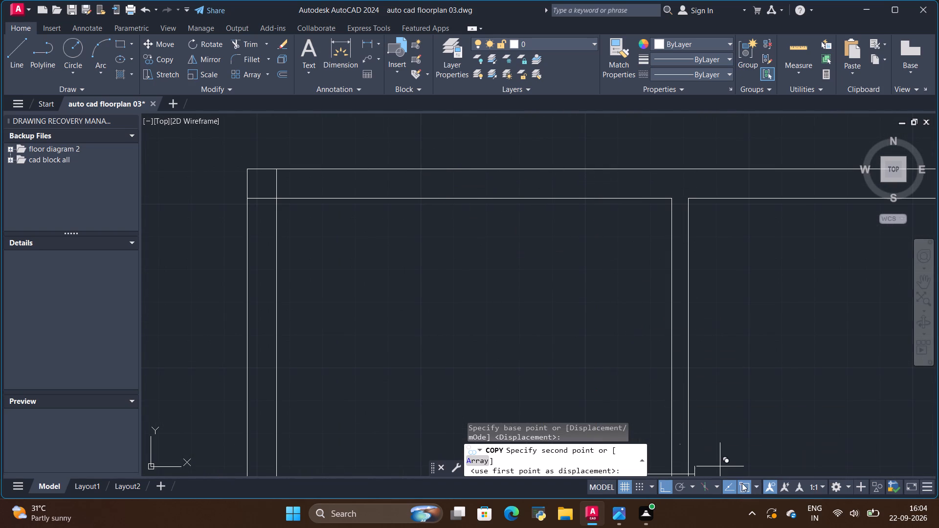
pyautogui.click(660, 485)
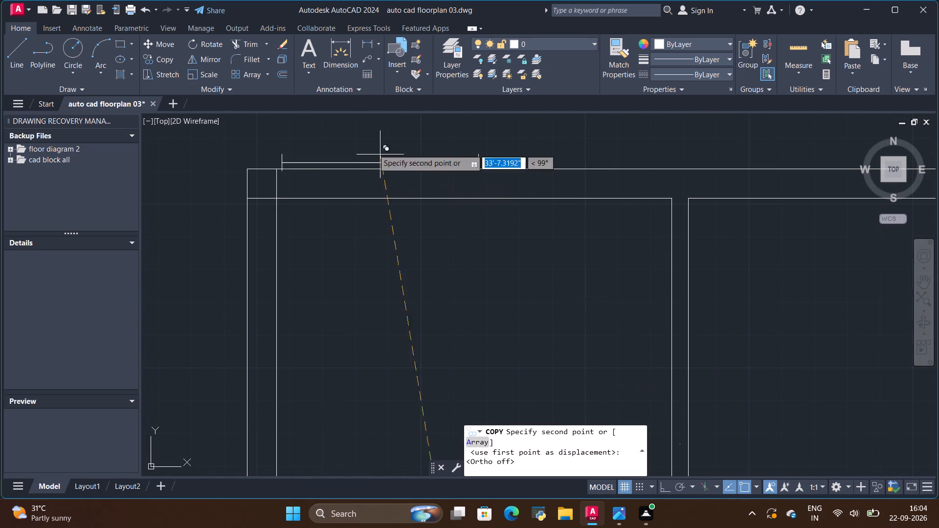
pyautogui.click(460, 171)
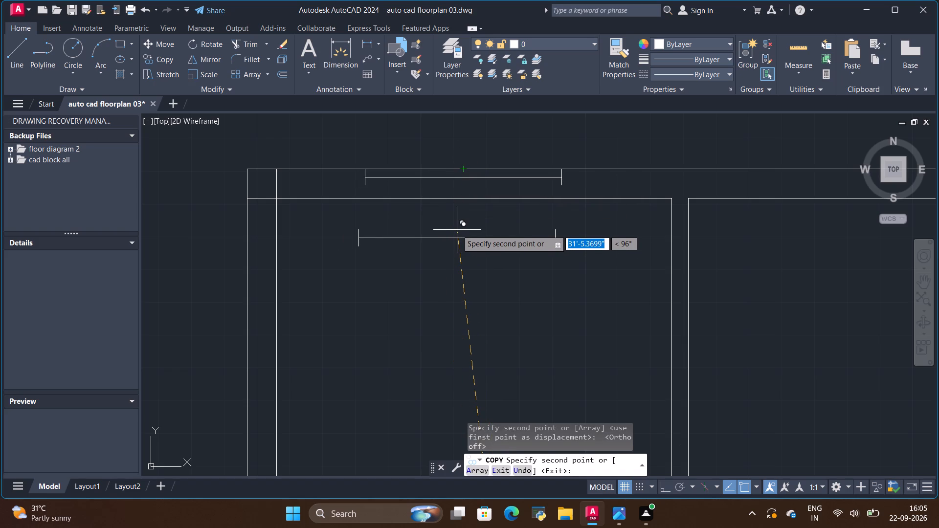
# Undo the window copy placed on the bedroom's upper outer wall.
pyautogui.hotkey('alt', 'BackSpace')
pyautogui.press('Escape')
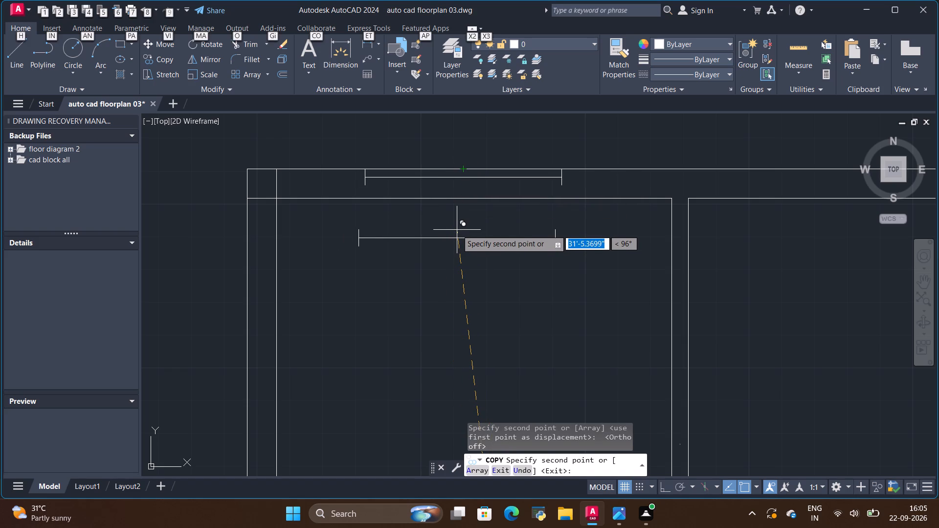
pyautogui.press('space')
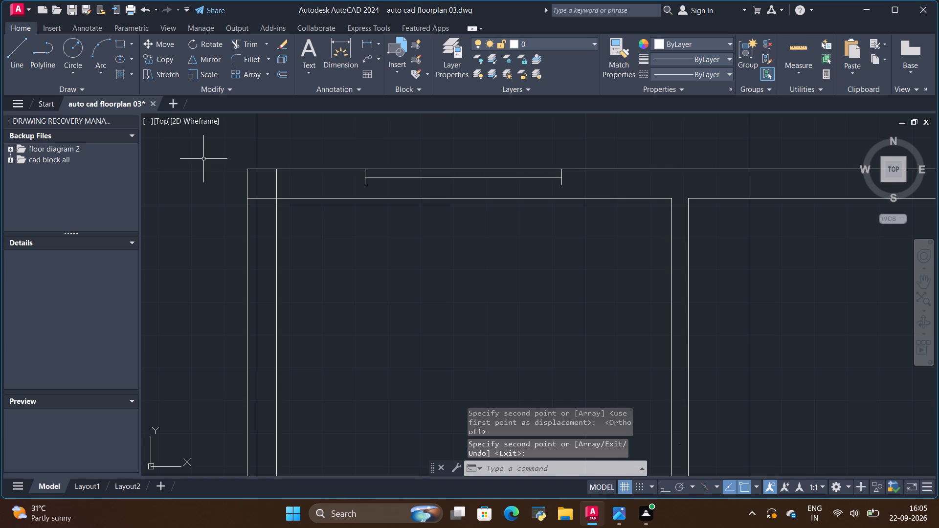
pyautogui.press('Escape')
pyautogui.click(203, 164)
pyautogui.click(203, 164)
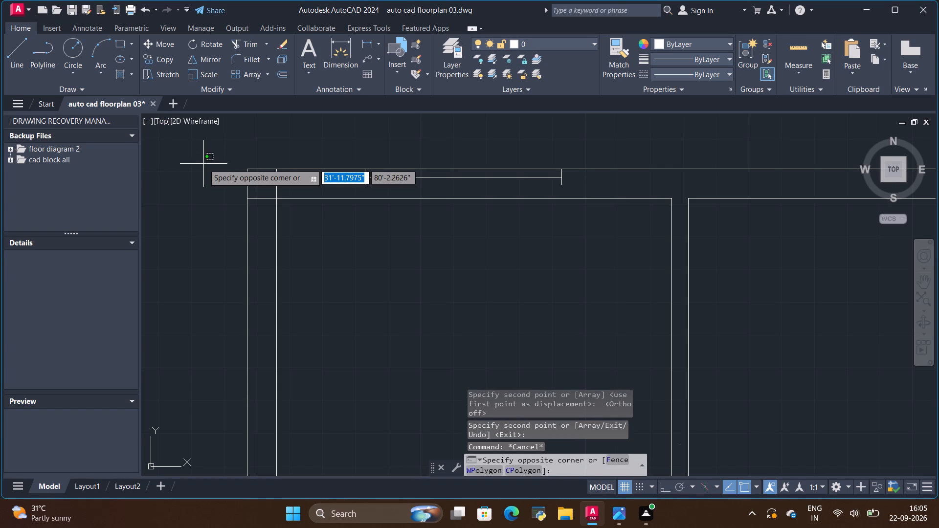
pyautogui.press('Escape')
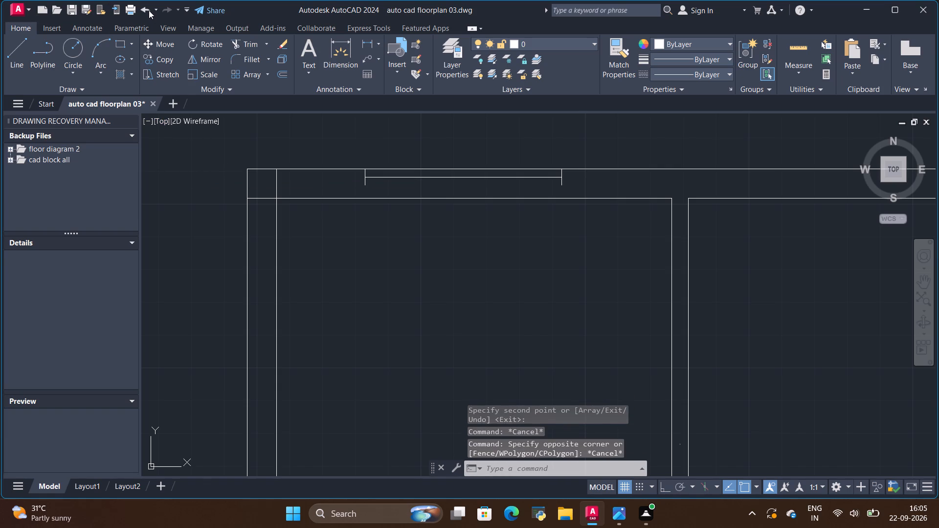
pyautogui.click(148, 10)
# Examine the upper outer wall's lines above the bedroom, pooja room and kitchen.
pyautogui.scroll(-6, 384, 314)
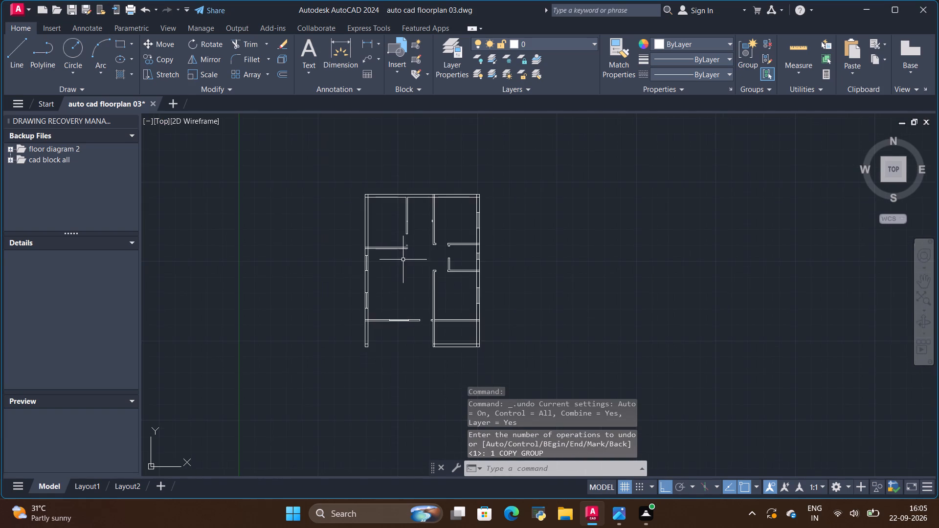
pyautogui.scroll(2, 403, 209)
pyautogui.scroll(-1, 374, 173)
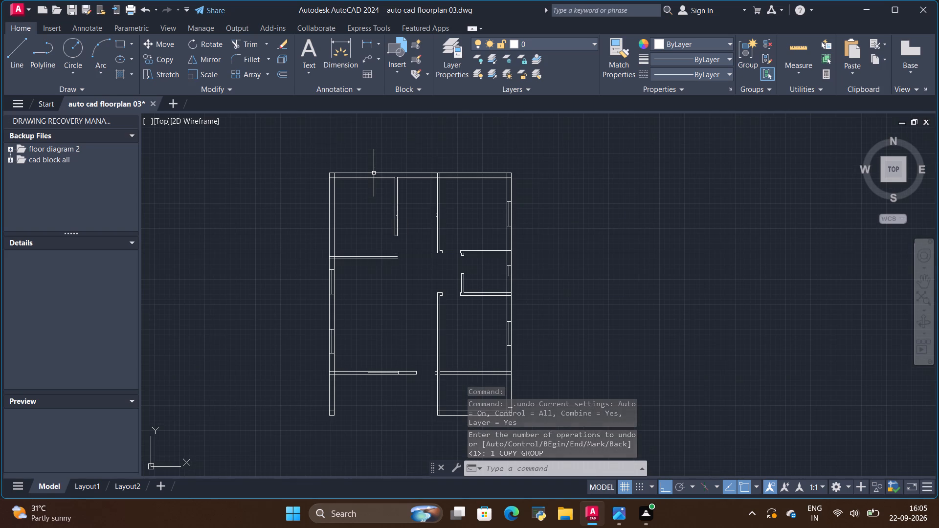
pyautogui.scroll(2, 372, 156)
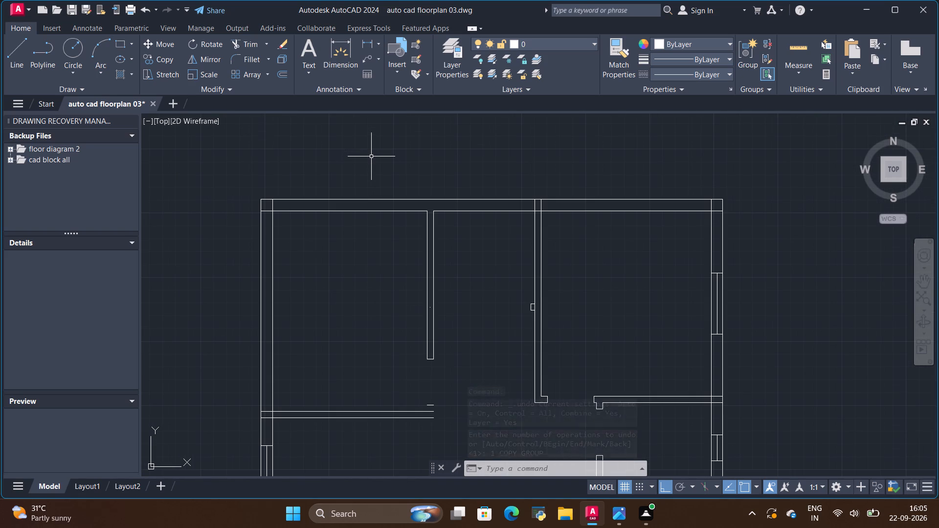
pyautogui.scroll(1, 324, 199)
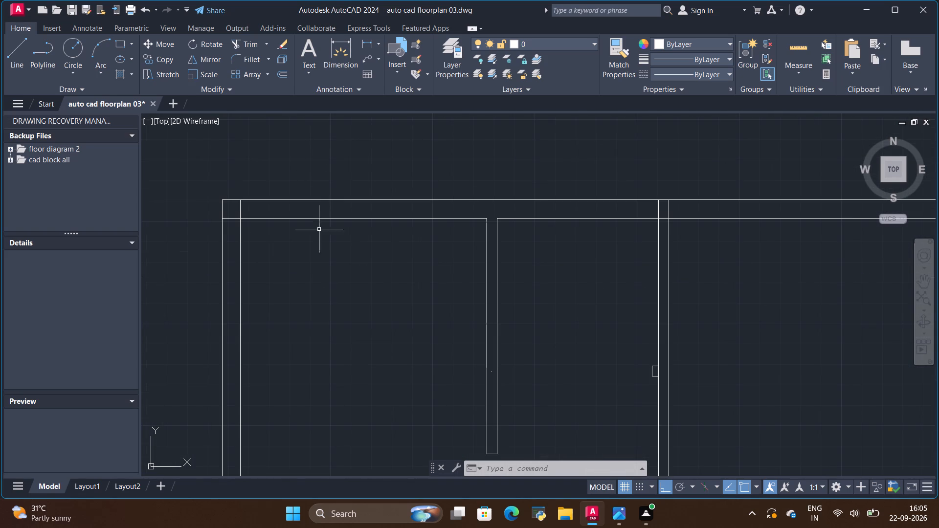
pyautogui.click(265, 218)
pyautogui.scroll(1, 263, 220)
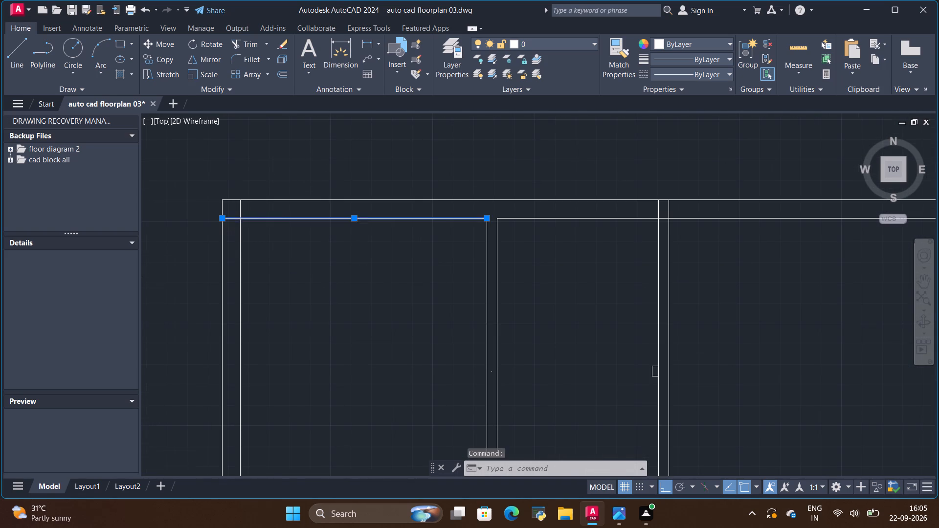
pyautogui.scroll(1, 263, 220)
pyautogui.press('Escape')
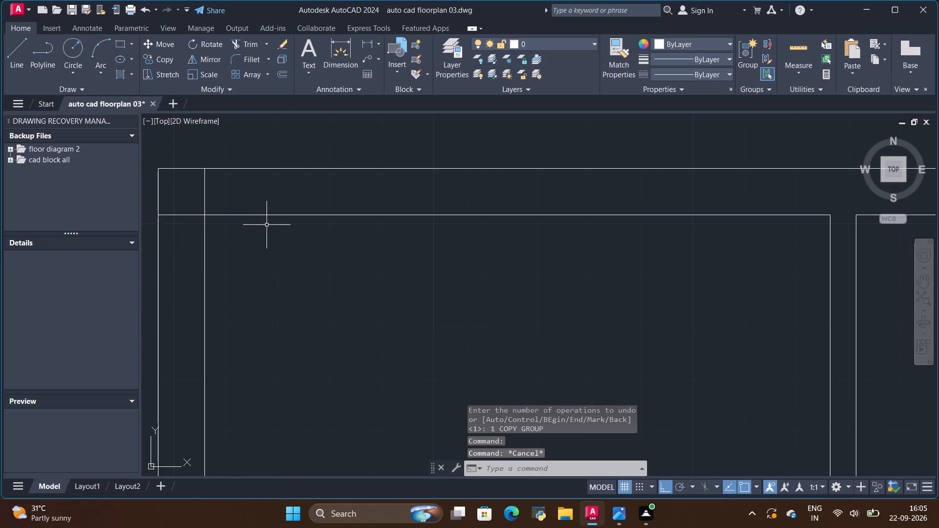
pyautogui.scroll(-4, 391, 218)
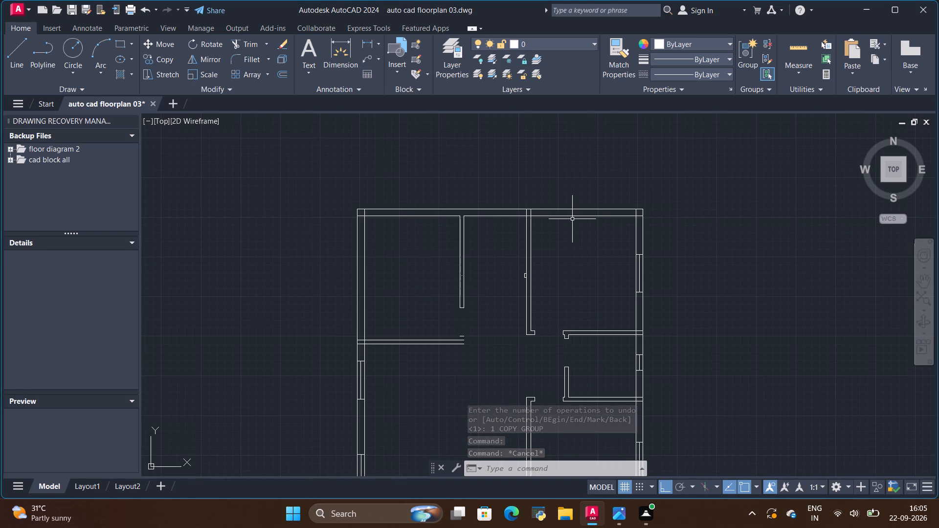
# Draw a line along the inner face of the kitchen's upper wall, from the pooja-side wall to the outer side wall.
pyautogui.scroll(1, 569, 215)
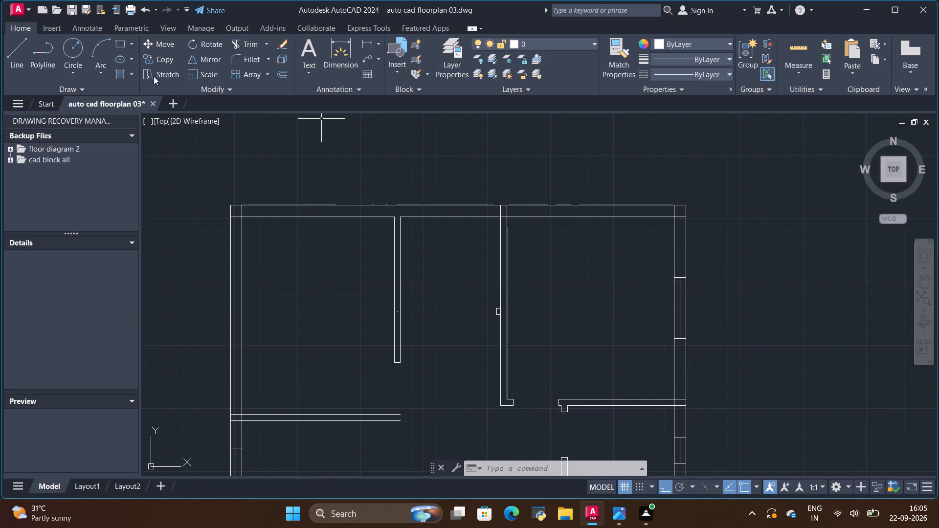
pyautogui.click(18, 39)
pyautogui.scroll(1, 568, 204)
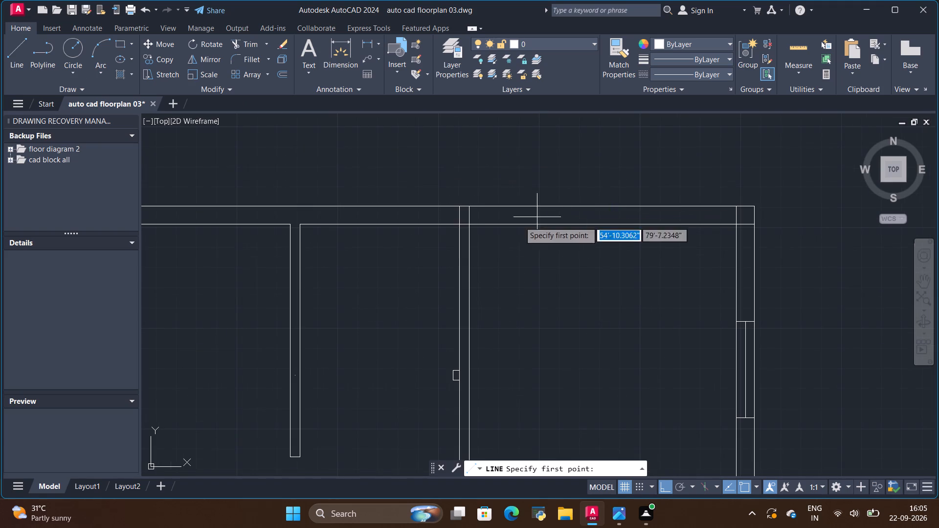
pyautogui.click(467, 223)
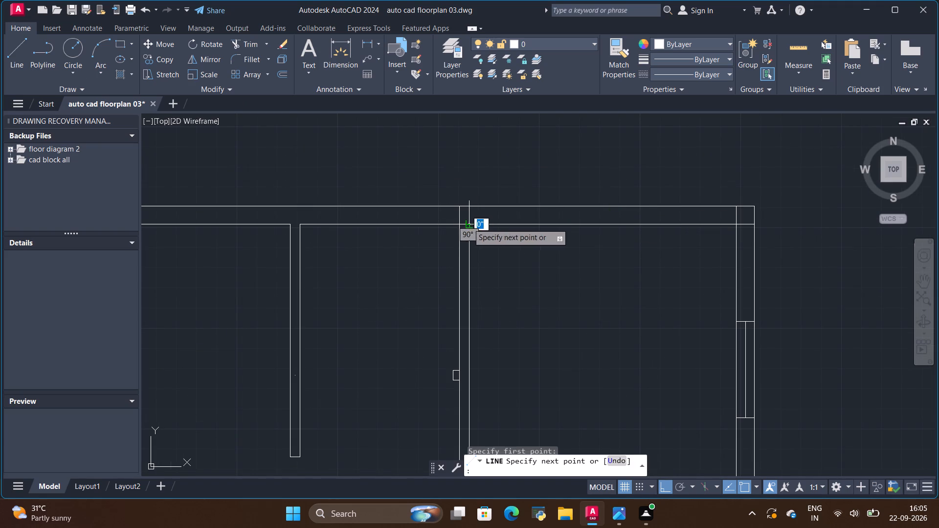
pyautogui.click(736, 224)
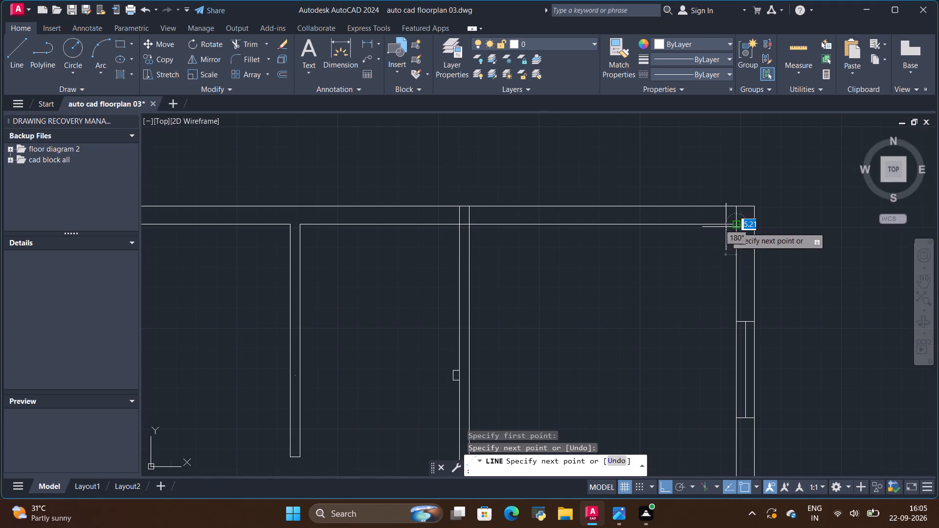
pyautogui.press('v')
pyautogui.press('space')
pyautogui.press('space')
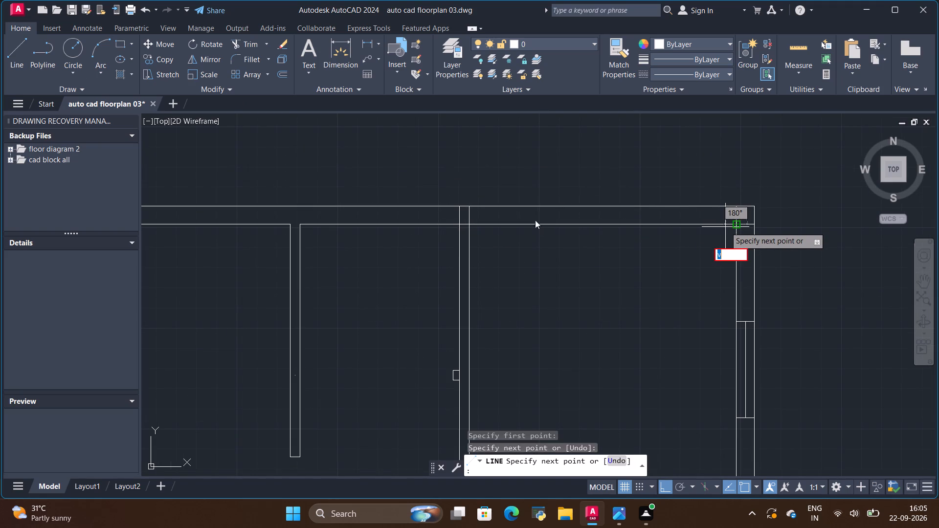
pyautogui.click(504, 169)
pyautogui.press('space')
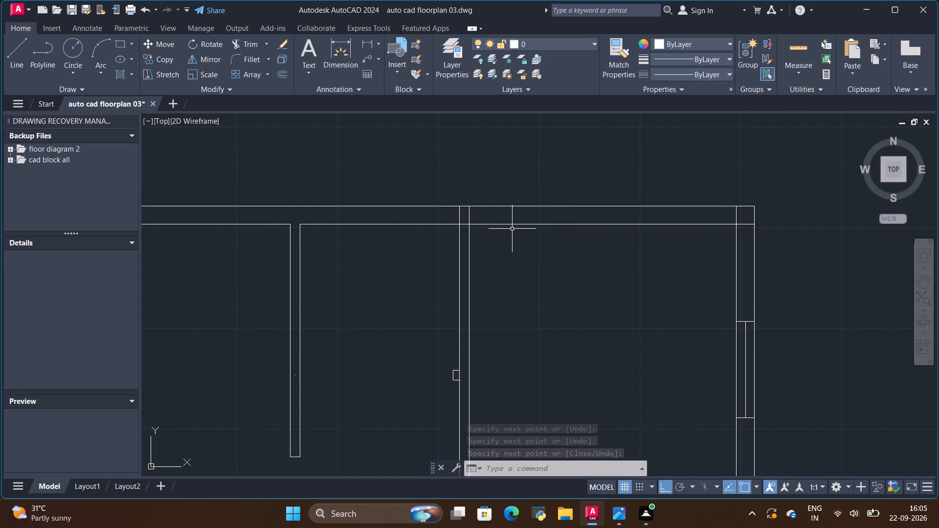
# Check the reference picture and examine the plan's upper wall and existing side-wall windows for one suitable to reuse.
pyautogui.scroll(2, 494, 236)
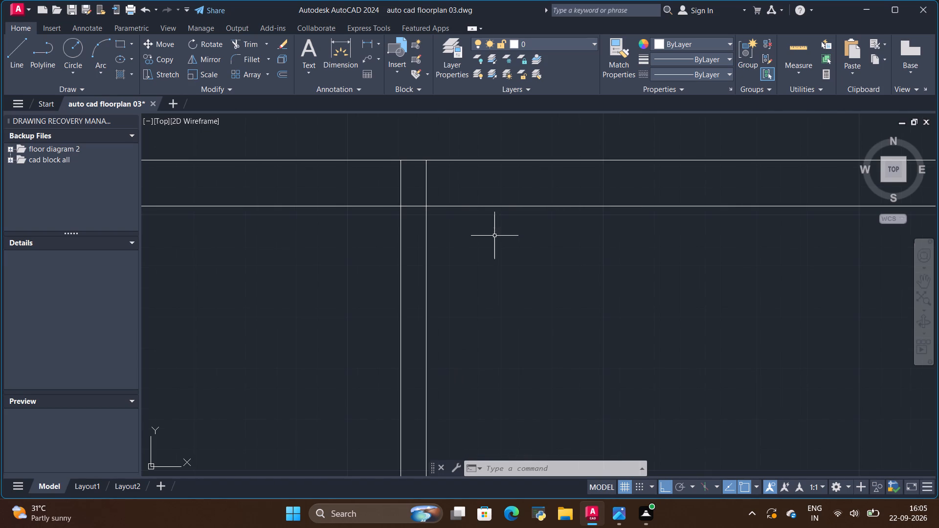
pyautogui.scroll(-4, 465, 239)
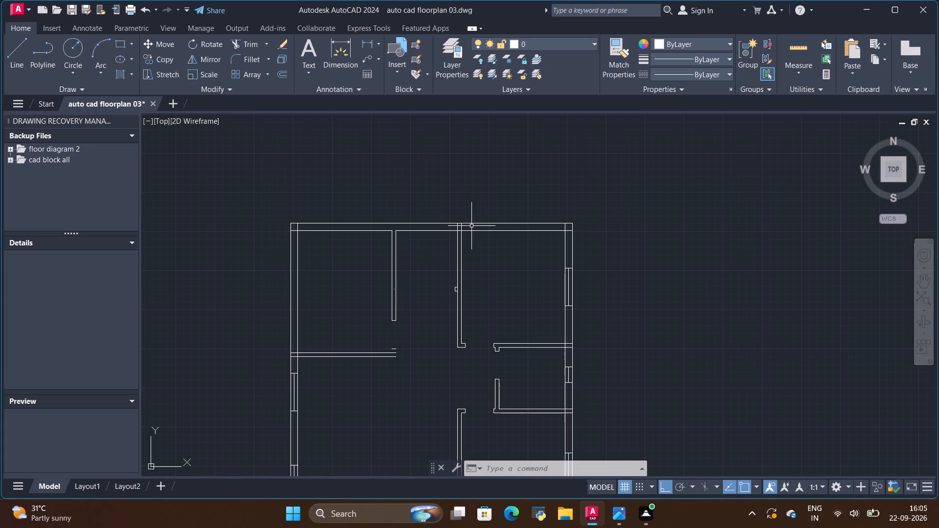
pyautogui.hotkey('alt', 'Tab')
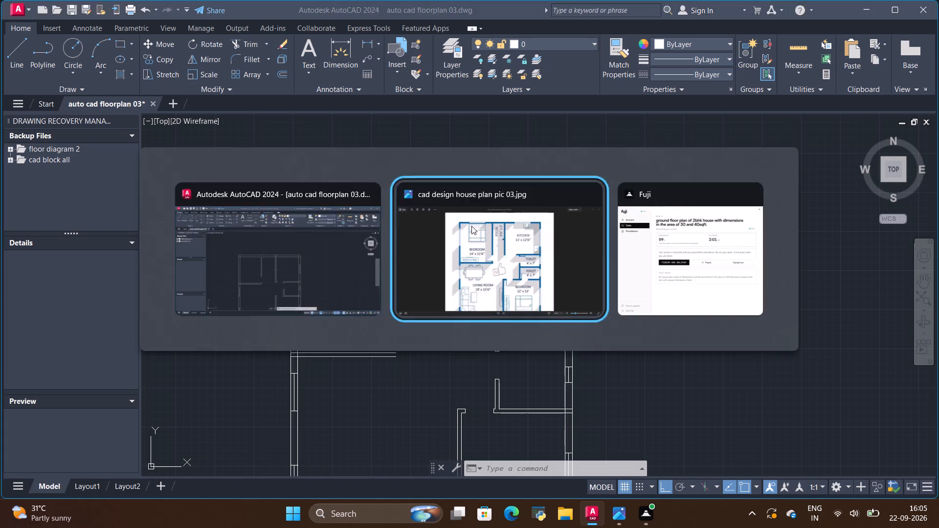
pyautogui.hotkey('alt', 'Tab')
pyautogui.scroll(2, 333, 225)
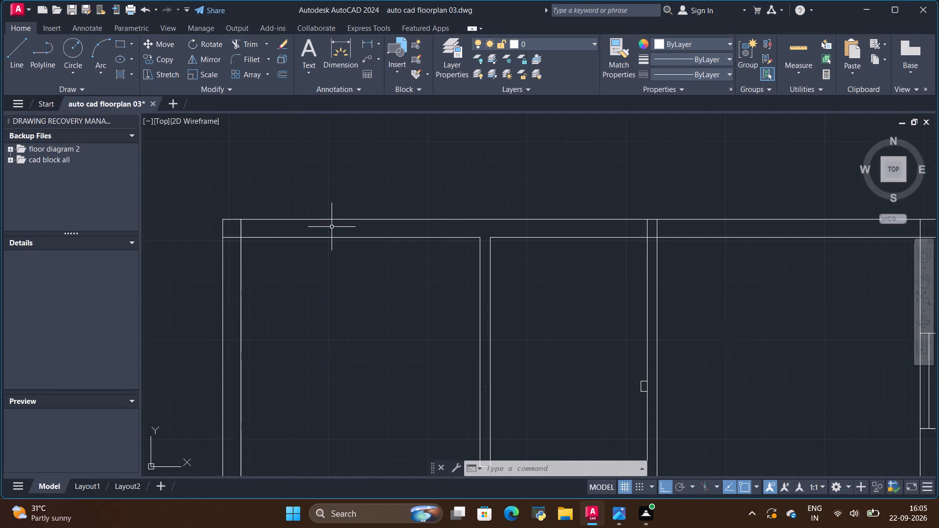
pyautogui.scroll(-4, 446, 210)
pyautogui.scroll(3, 410, 349)
pyautogui.scroll(-1, 413, 336)
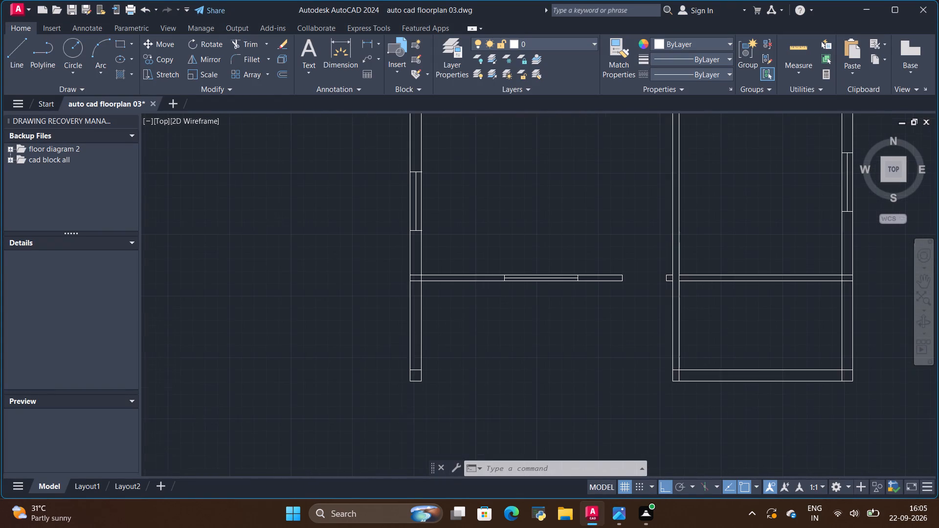
pyautogui.scroll(-1, 413, 336)
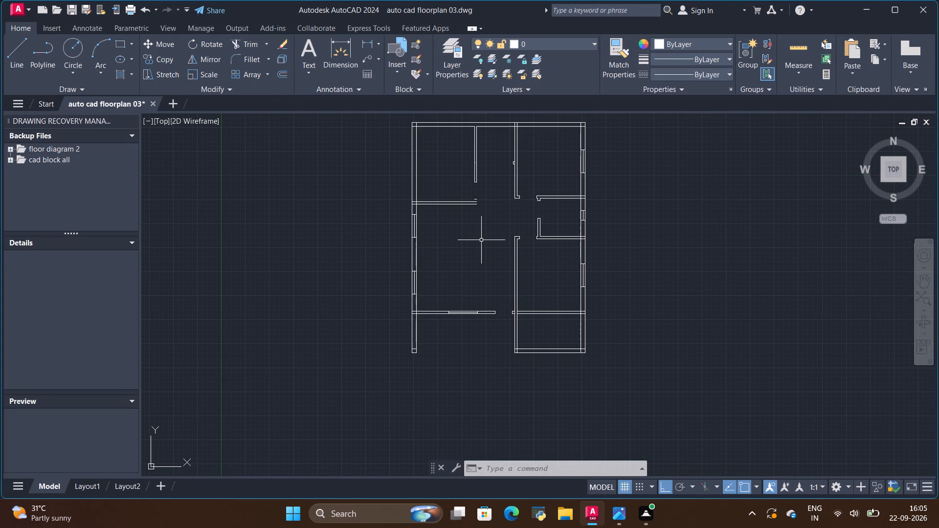
pyautogui.scroll(1, 407, 208)
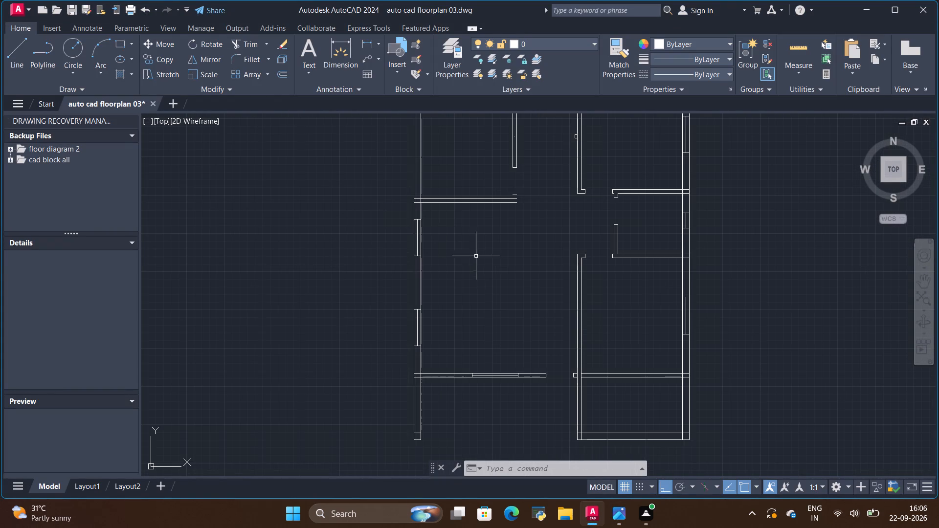
pyautogui.scroll(-1, 478, 261)
pyautogui.scroll(2, 434, 184)
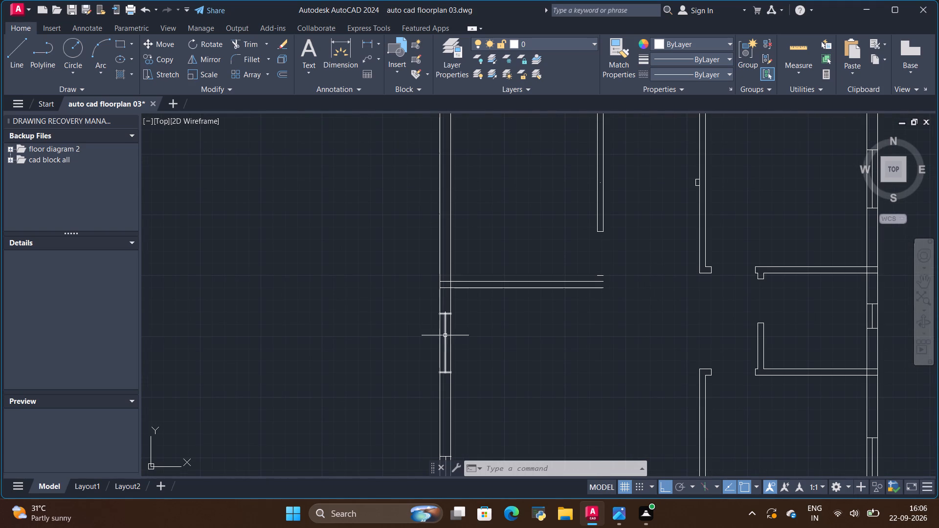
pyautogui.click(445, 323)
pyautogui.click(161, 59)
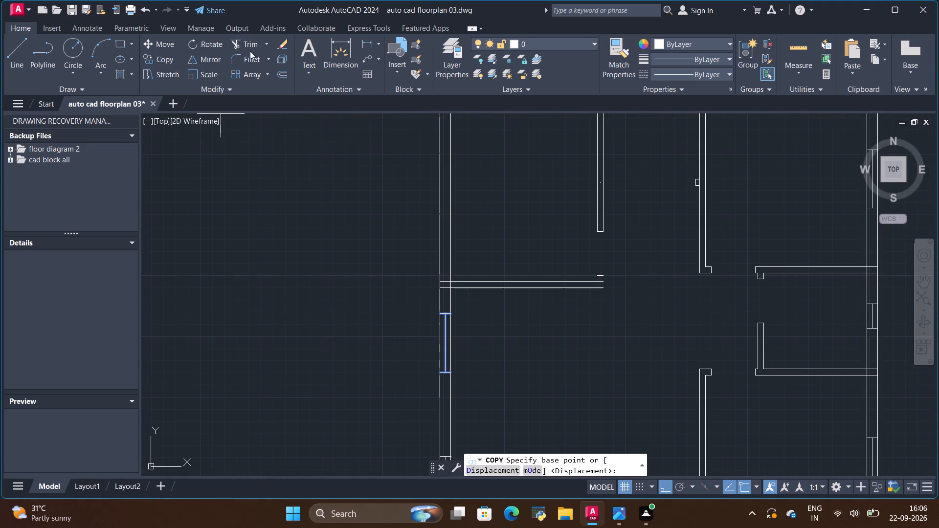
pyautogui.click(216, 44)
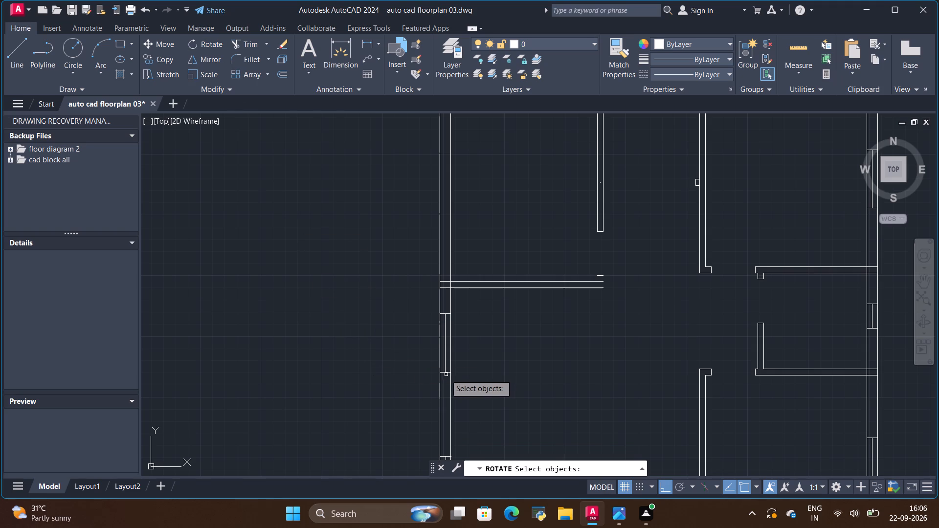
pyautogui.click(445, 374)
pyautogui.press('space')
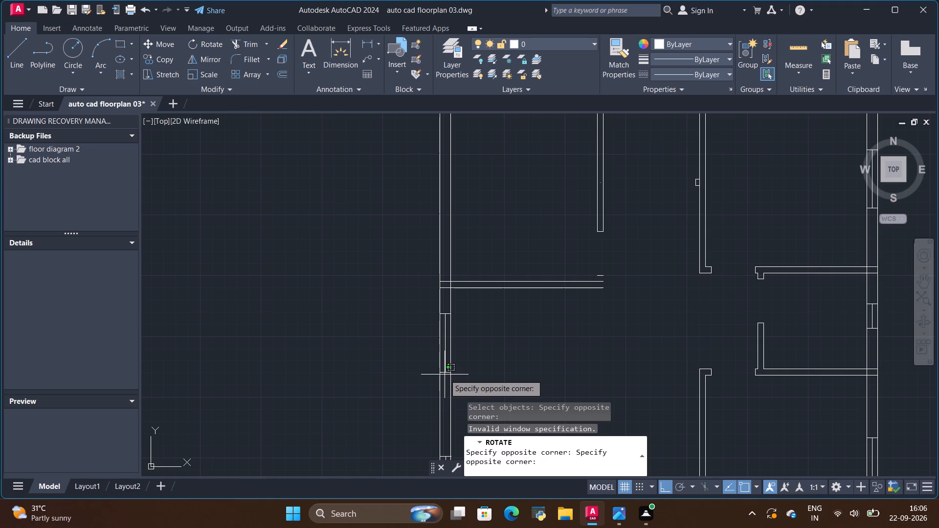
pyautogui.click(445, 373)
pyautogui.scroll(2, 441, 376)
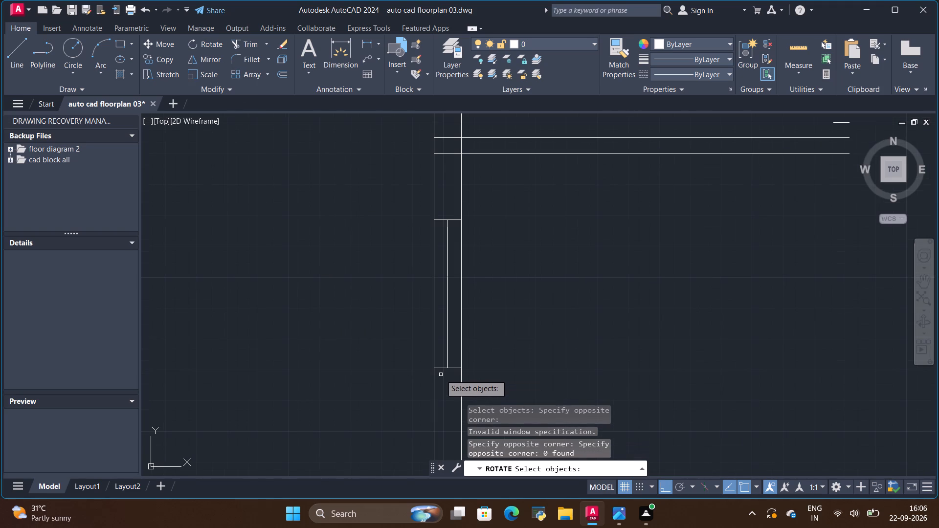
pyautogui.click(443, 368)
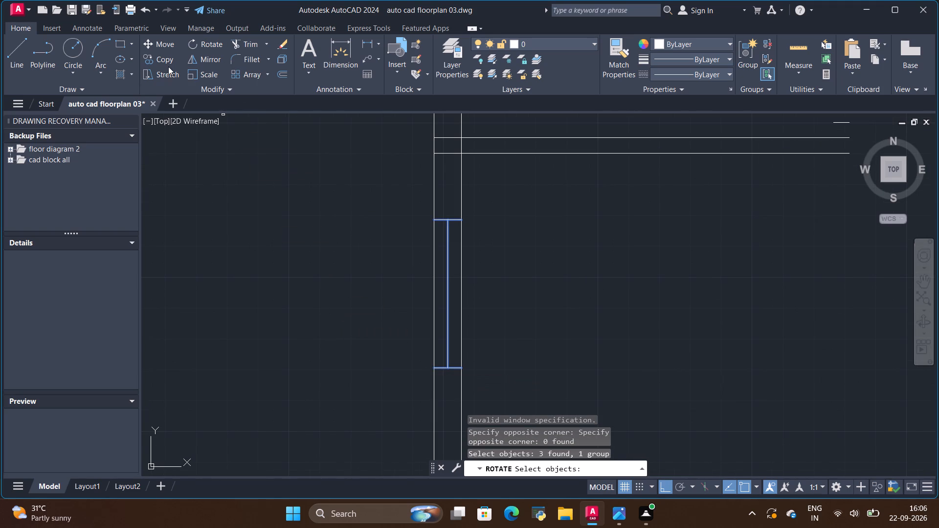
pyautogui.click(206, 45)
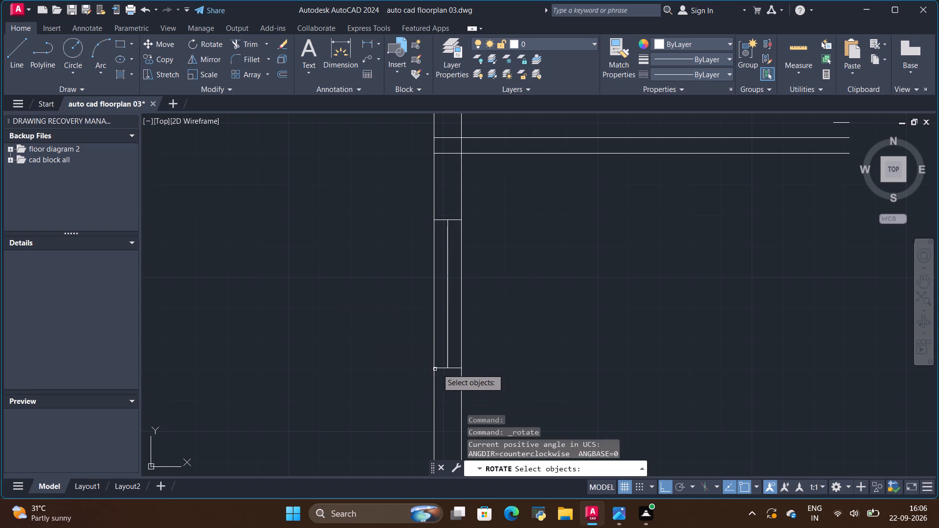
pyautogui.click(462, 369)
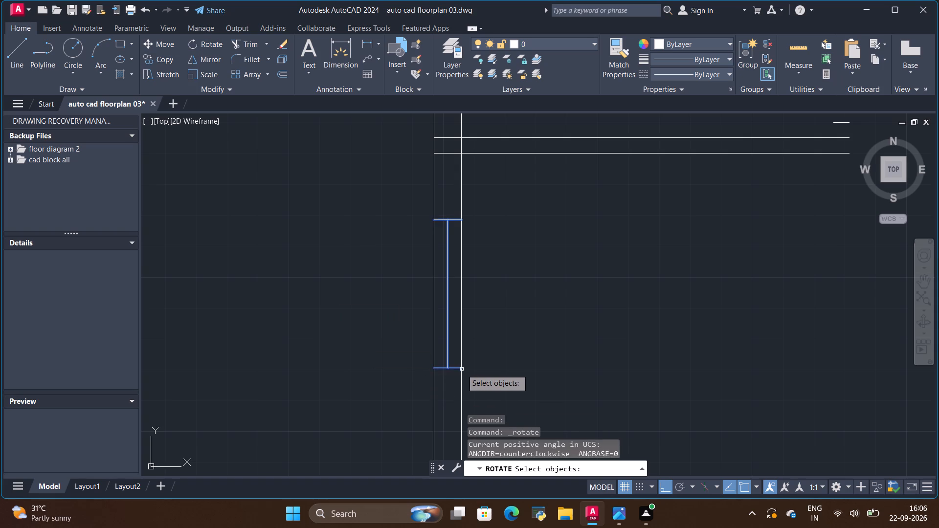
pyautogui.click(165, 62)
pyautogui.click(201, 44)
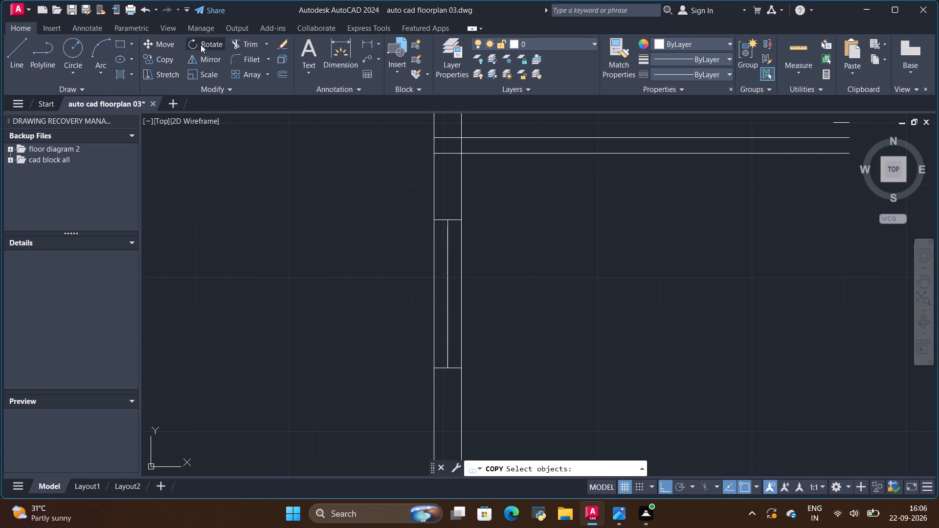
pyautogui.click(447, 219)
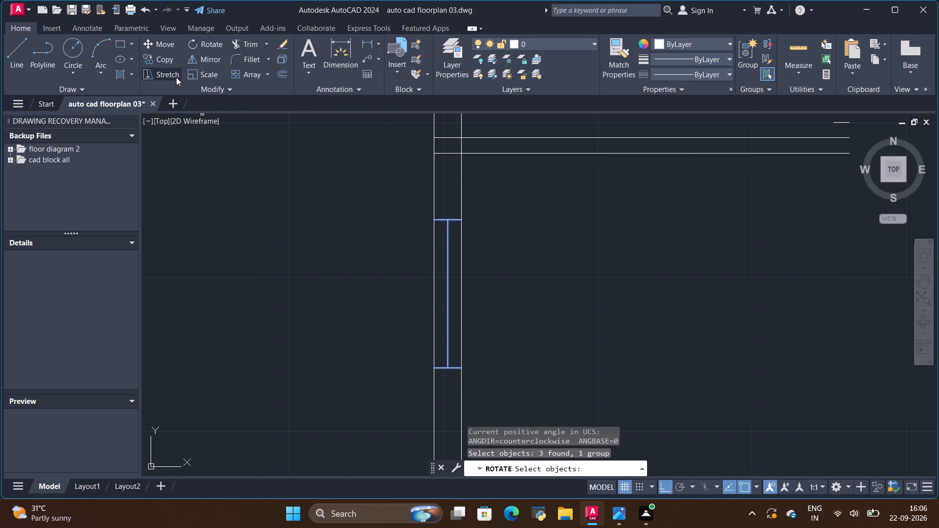
# Copy the living room's upper side-wall window horizontally to the empty space outside the outer wall.
pyautogui.click(169, 62)
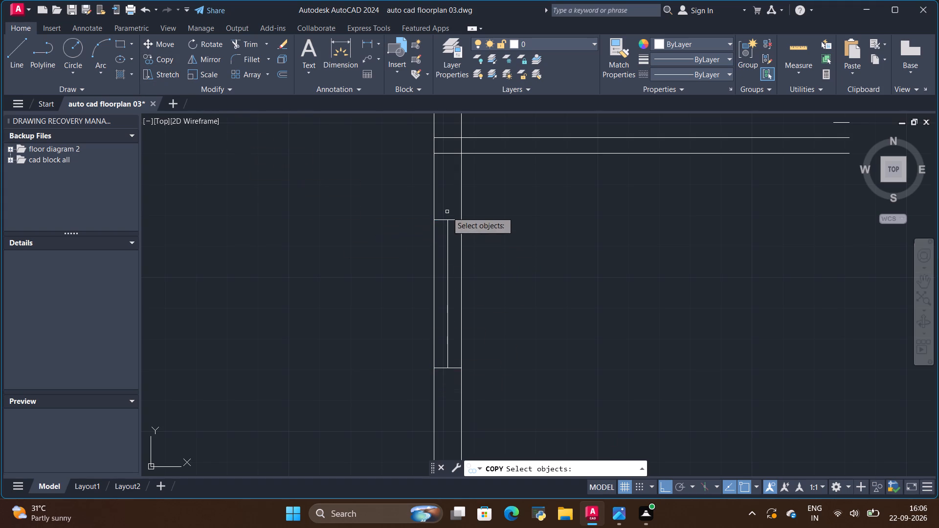
pyautogui.click(433, 220)
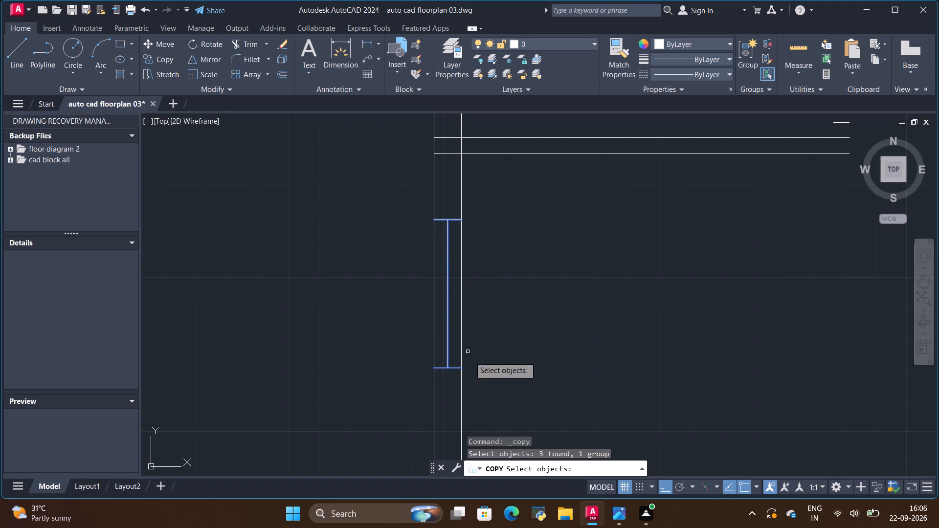
pyautogui.click(447, 368)
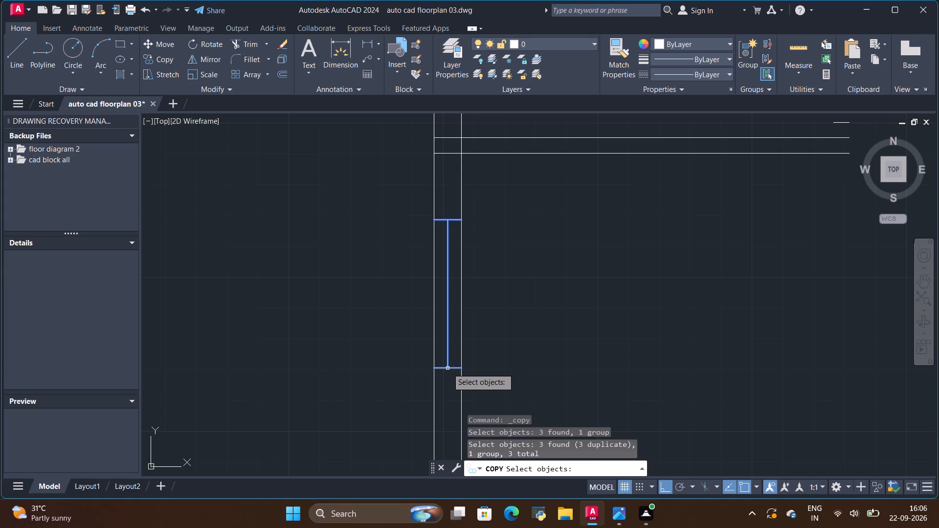
pyautogui.press('space')
pyautogui.click(444, 366)
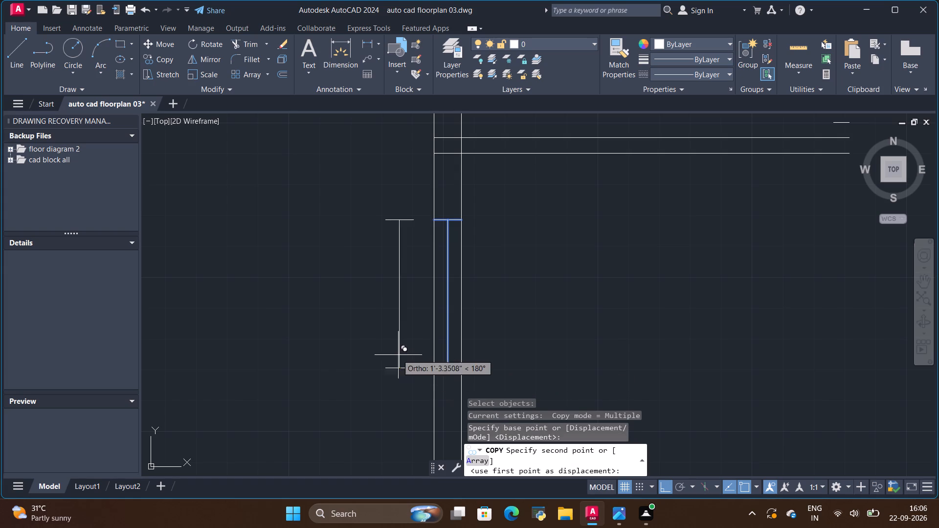
pyautogui.click(324, 337)
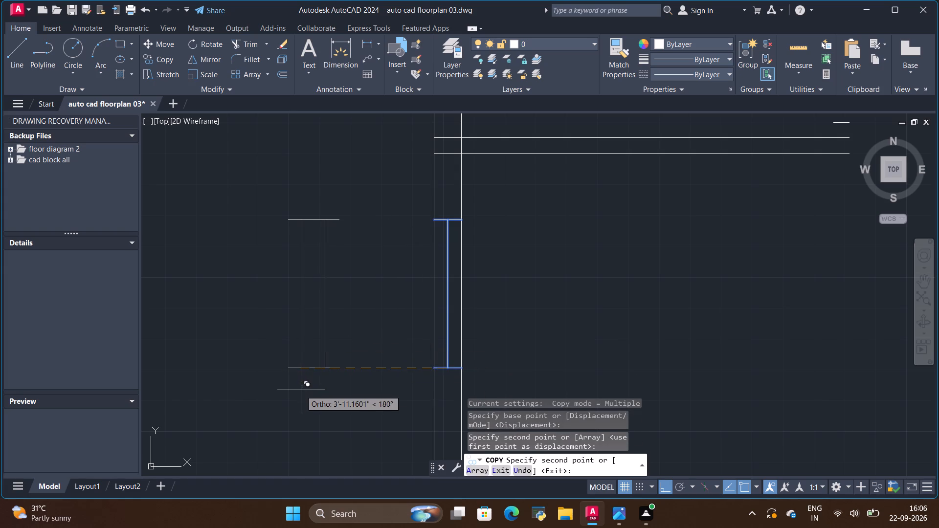
pyautogui.press('space')
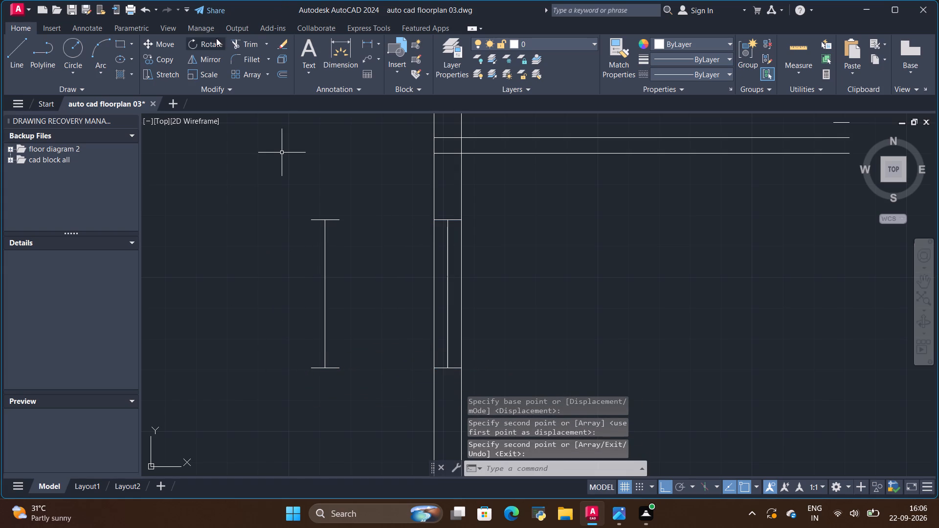
# Rotate the copied window outside the outer wall a quarter turn so that it lies horizontally.
pyautogui.click(215, 39)
pyautogui.click(315, 218)
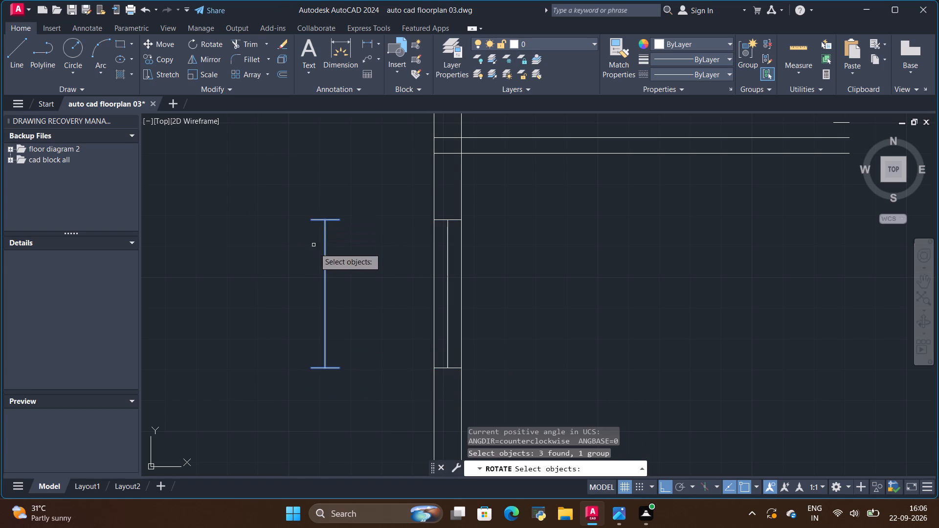
pyautogui.moveTo(342, 370); pyautogui.dragTo(324, 371)
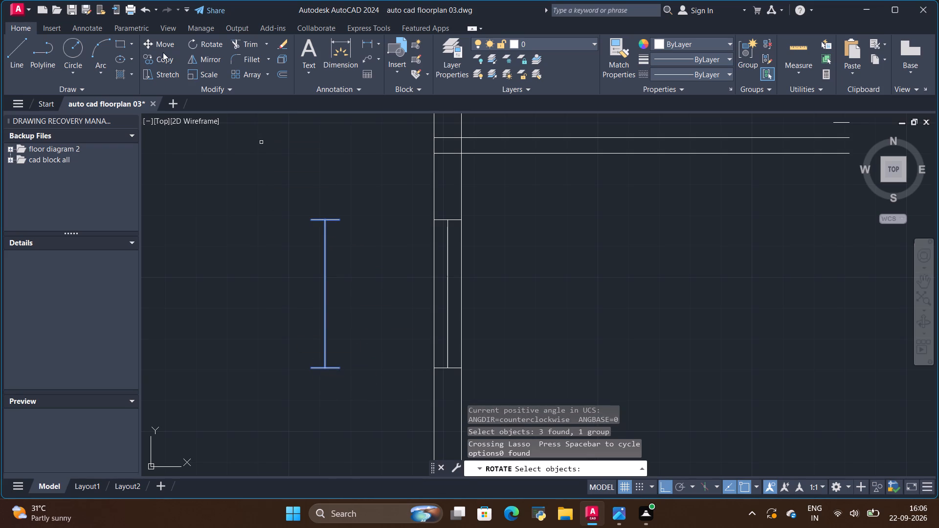
pyautogui.click(198, 41)
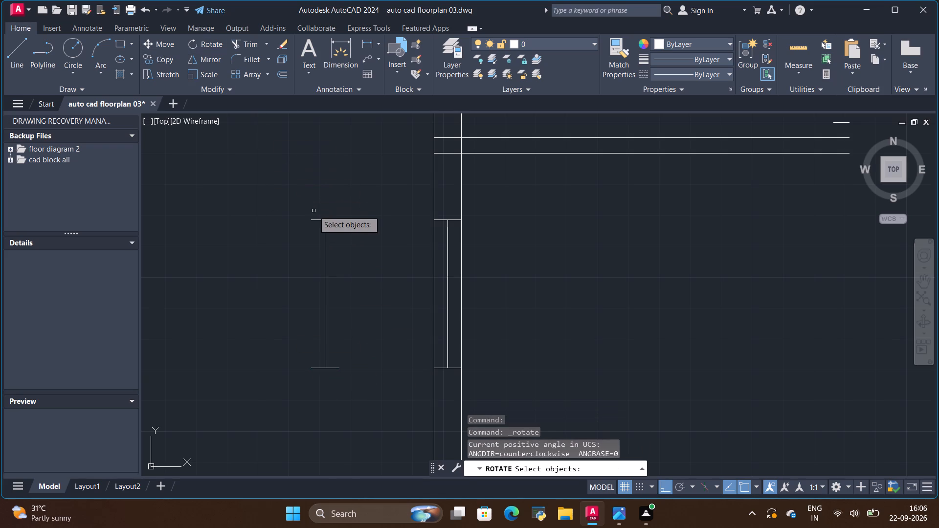
pyautogui.click(311, 218)
pyautogui.press('space')
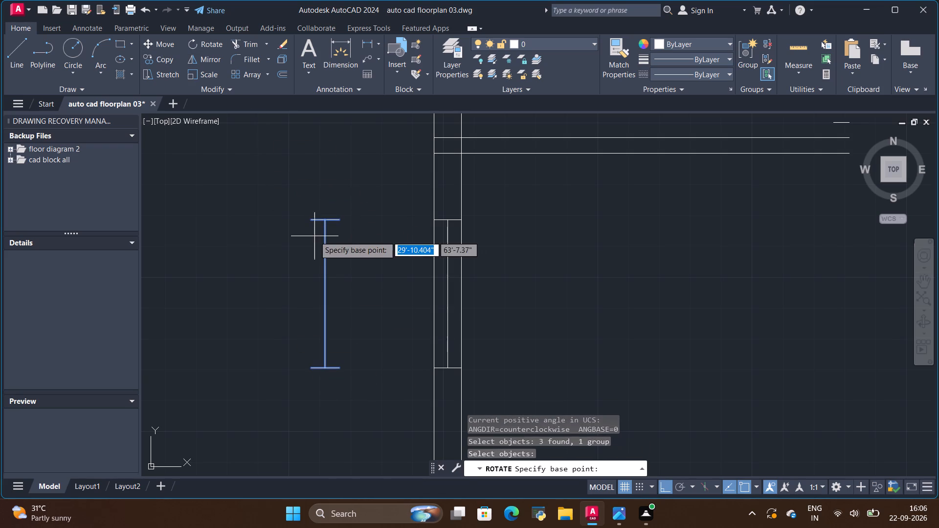
pyautogui.press('space')
pyautogui.press('space')
pyautogui.click(264, 226)
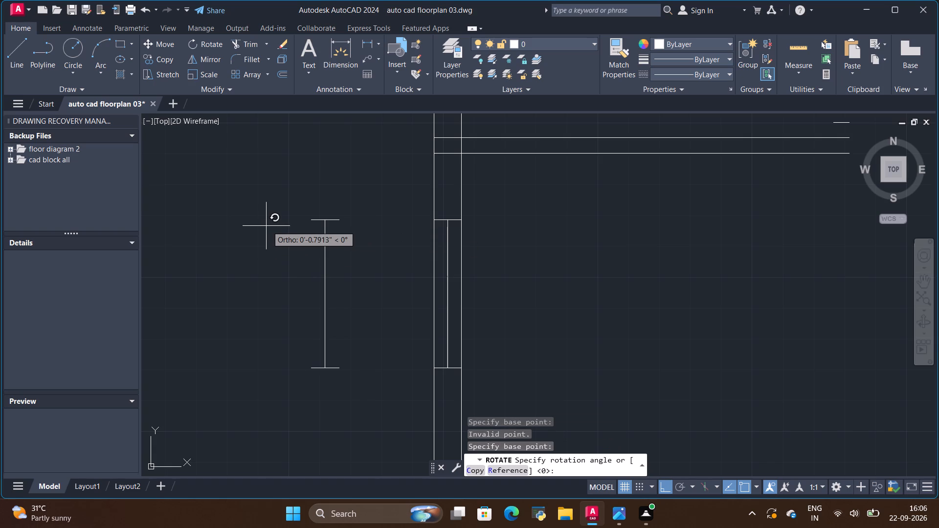
pyautogui.click(269, 234)
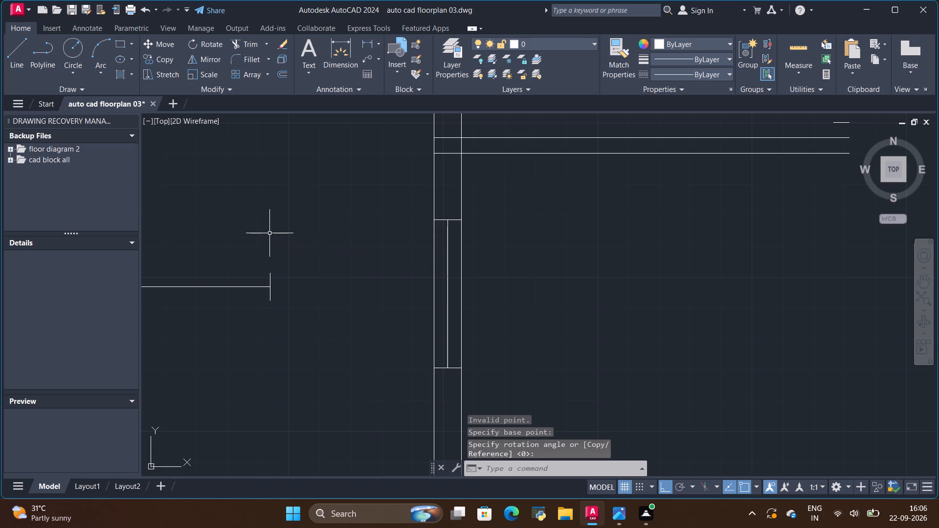
# Copy the rotated window into the upper outer wall twice, once above the upper bedroom and once above the kitchen.
pyautogui.scroll(-1, 291, 226)
pyautogui.moveTo(165, 219); pyautogui.dragTo(165, 222)
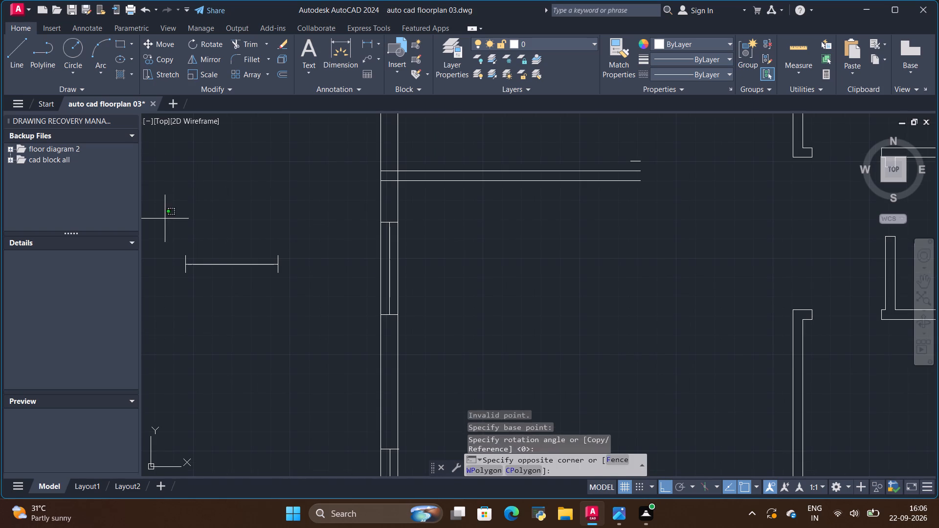
pyautogui.moveTo(165, 222); pyautogui.dragTo(166, 225)
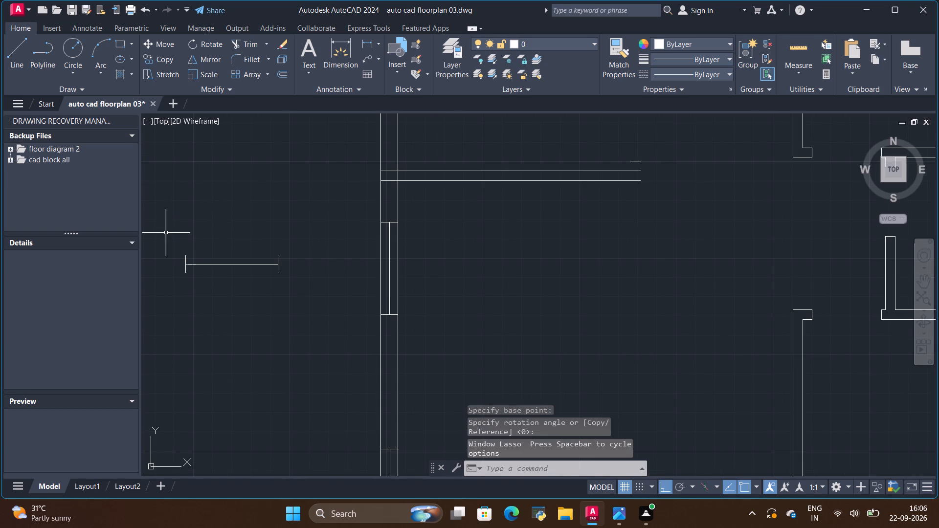
pyautogui.click(202, 263)
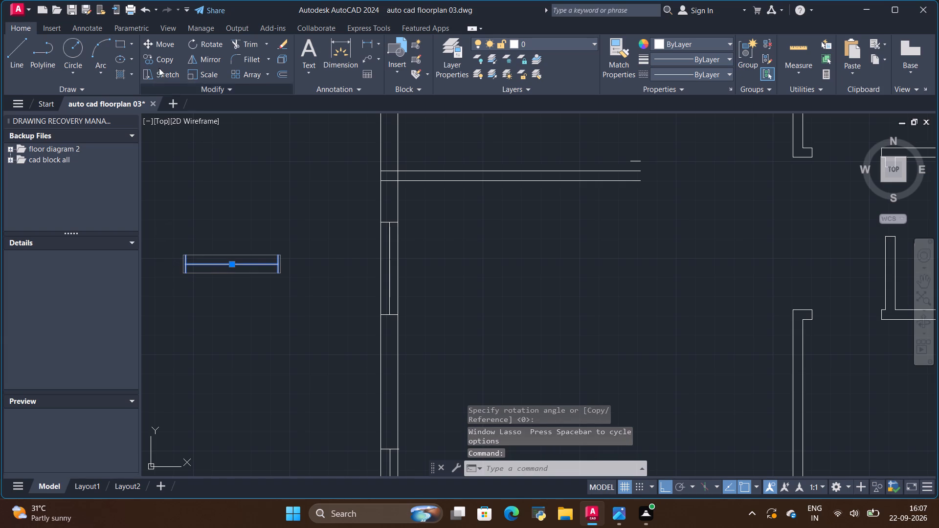
pyautogui.click(157, 61)
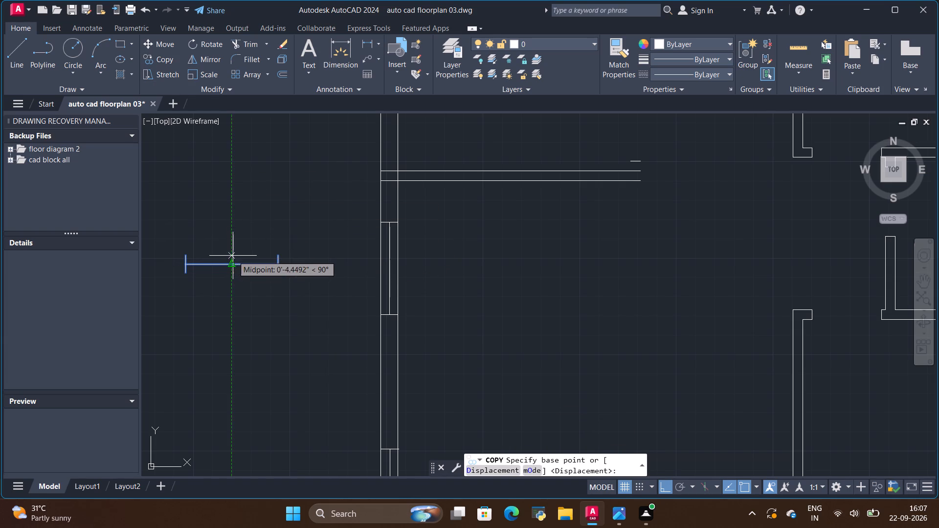
pyautogui.click(278, 273)
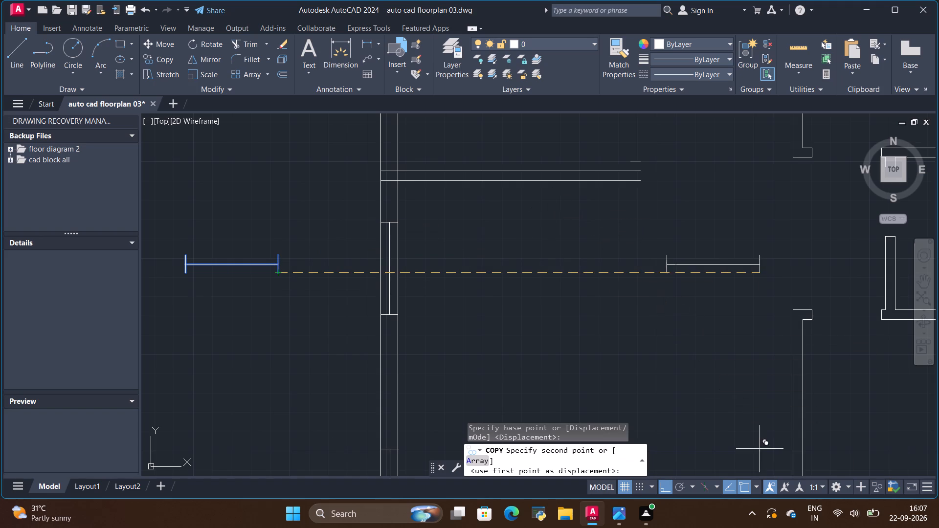
pyautogui.click(662, 483)
pyautogui.scroll(-4, 602, 309)
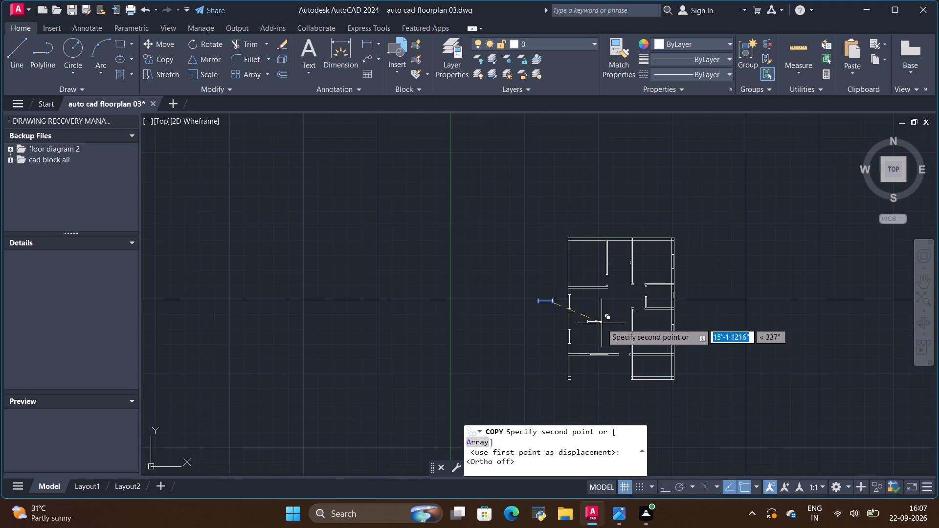
pyautogui.scroll(4, 590, 238)
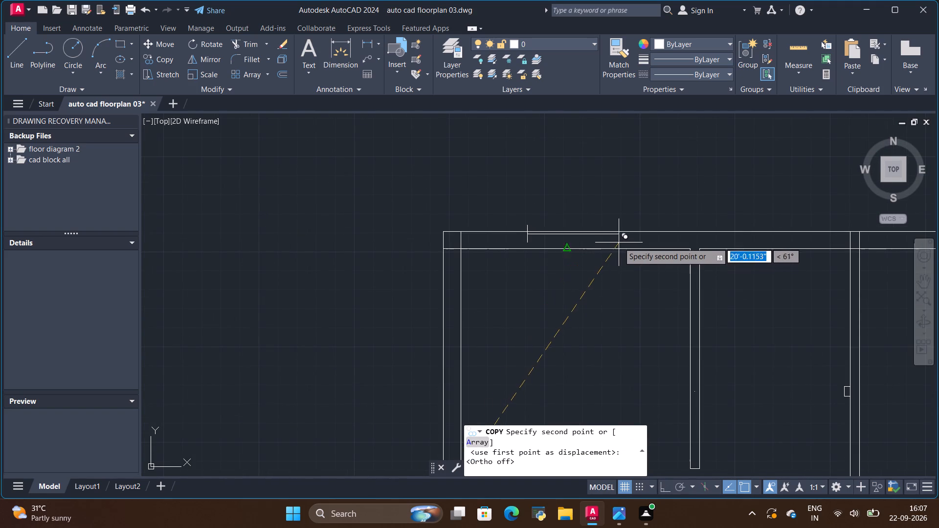
pyautogui.click(614, 247)
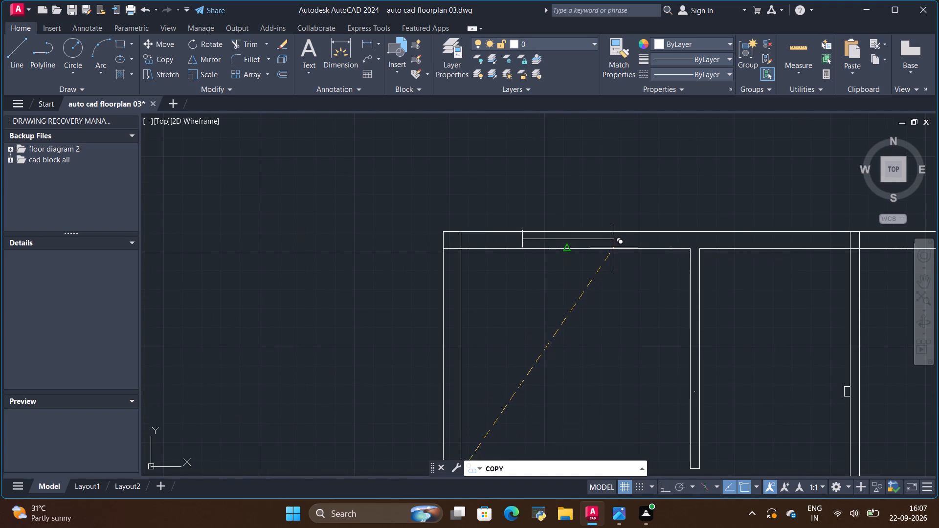
pyautogui.scroll(-2, 609, 275)
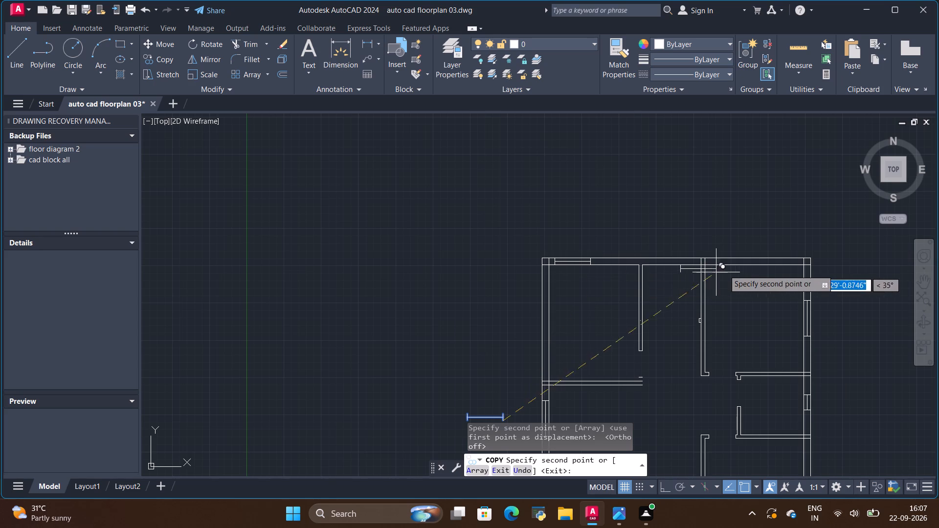
pyautogui.click(751, 264)
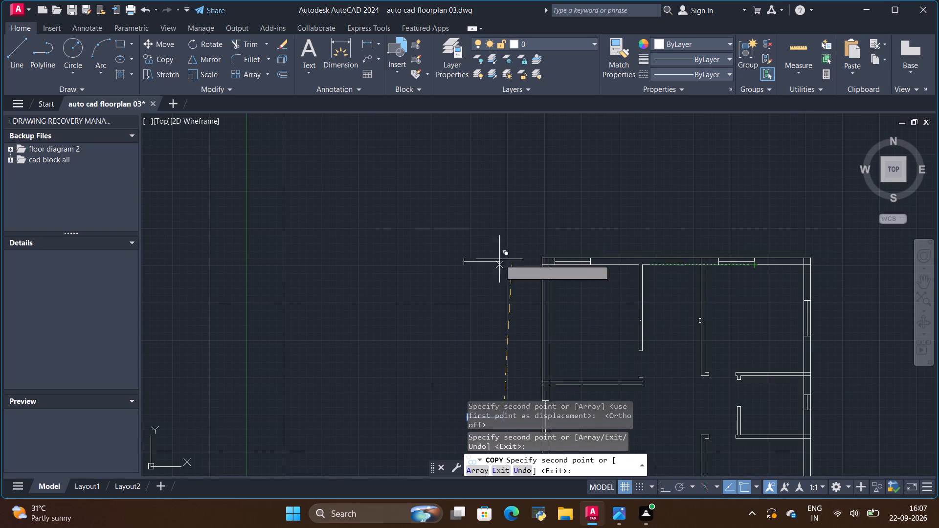
pyautogui.press('space')
# Move the upper bedroom's window about 1'-5" along the upper wall, away from the outer corner.
pyautogui.scroll(3, 563, 274)
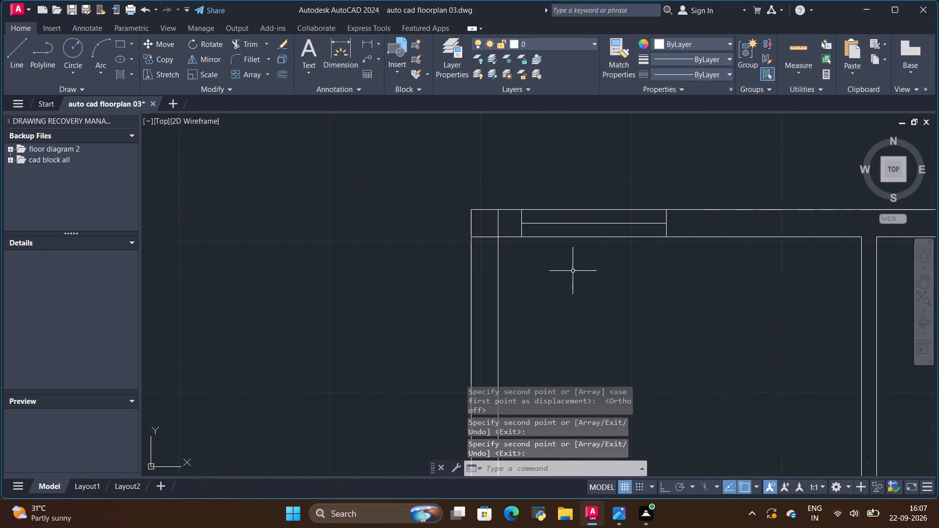
pyautogui.scroll(1, 573, 270)
pyautogui.click(549, 197)
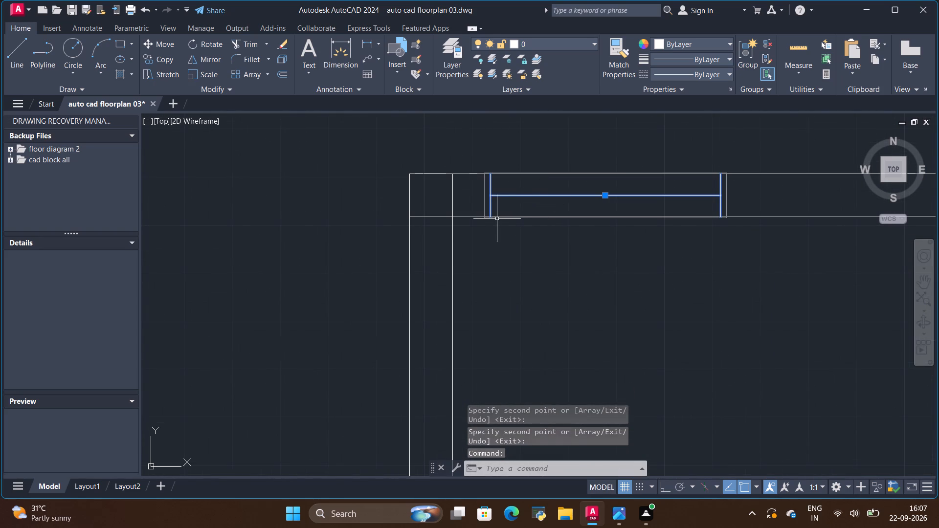
pyautogui.click(166, 43)
pyautogui.click(491, 215)
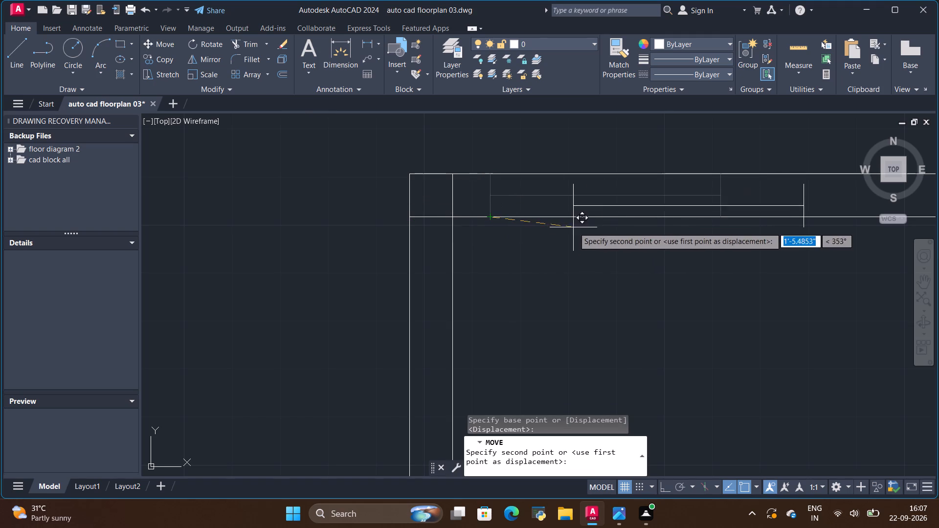
pyautogui.click(572, 217)
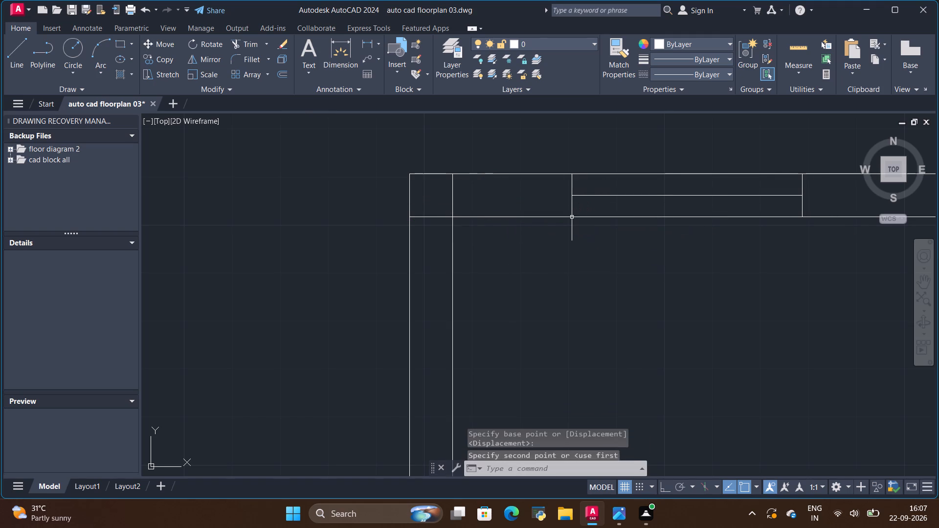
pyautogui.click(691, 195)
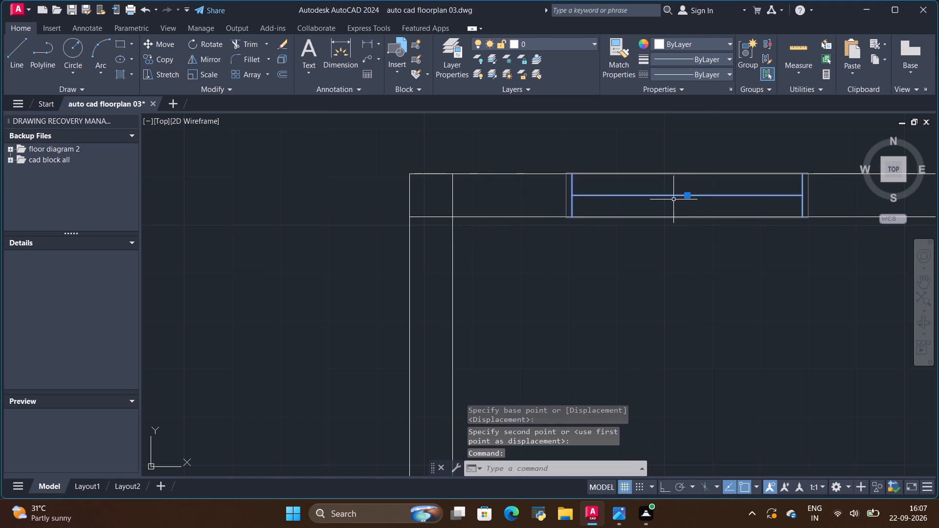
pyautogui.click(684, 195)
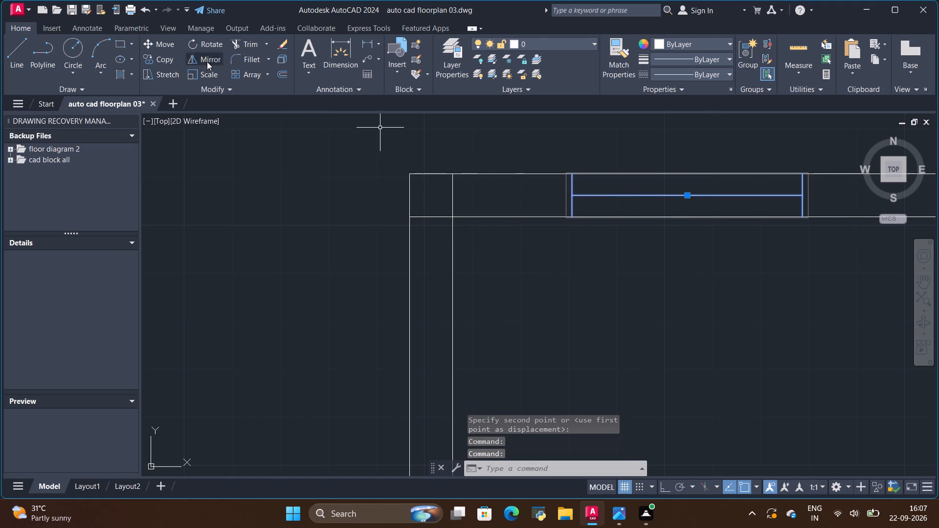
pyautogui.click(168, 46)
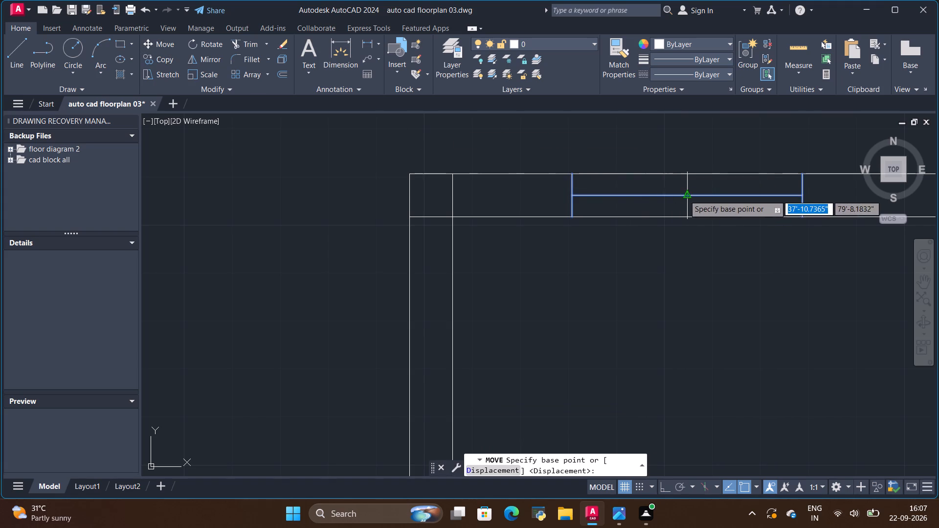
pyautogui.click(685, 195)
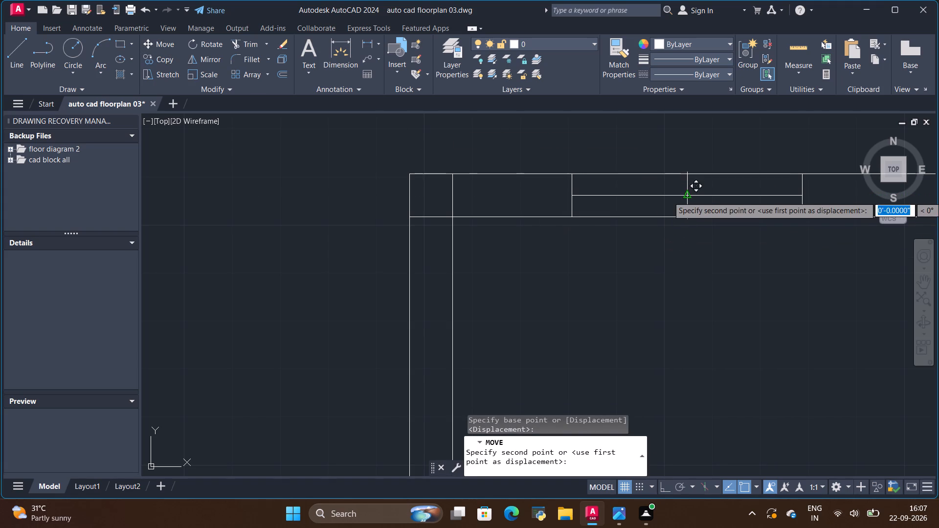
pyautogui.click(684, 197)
# Move the kitchen's upper-wall window by half its own length along the wall, toward the outer side wall.
pyautogui.scroll(-3, 548, 228)
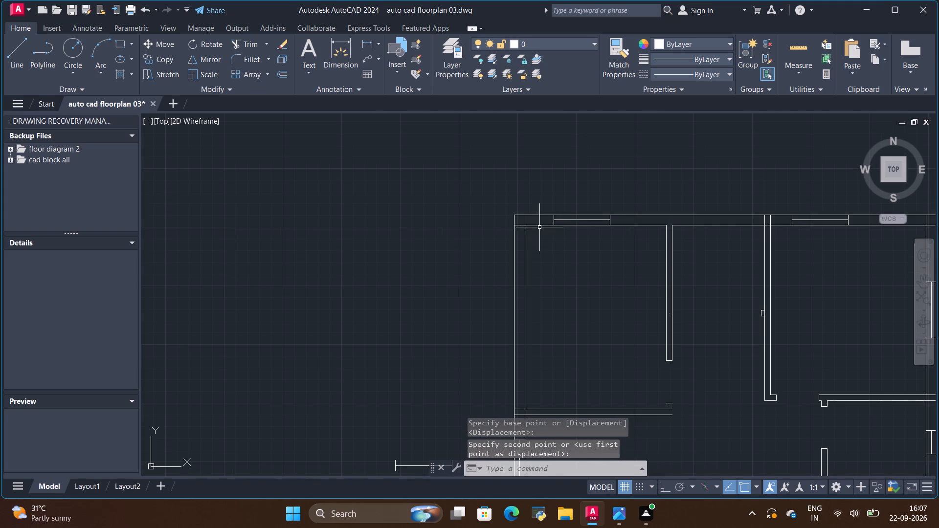
pyautogui.scroll(-1, 518, 228)
pyautogui.scroll(3, 708, 213)
pyautogui.scroll(-1, 670, 267)
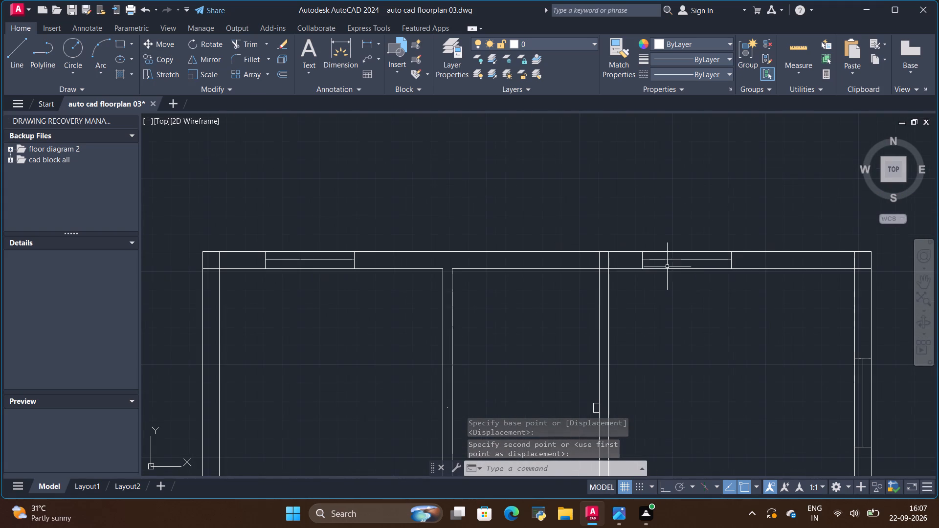
pyautogui.click(693, 261)
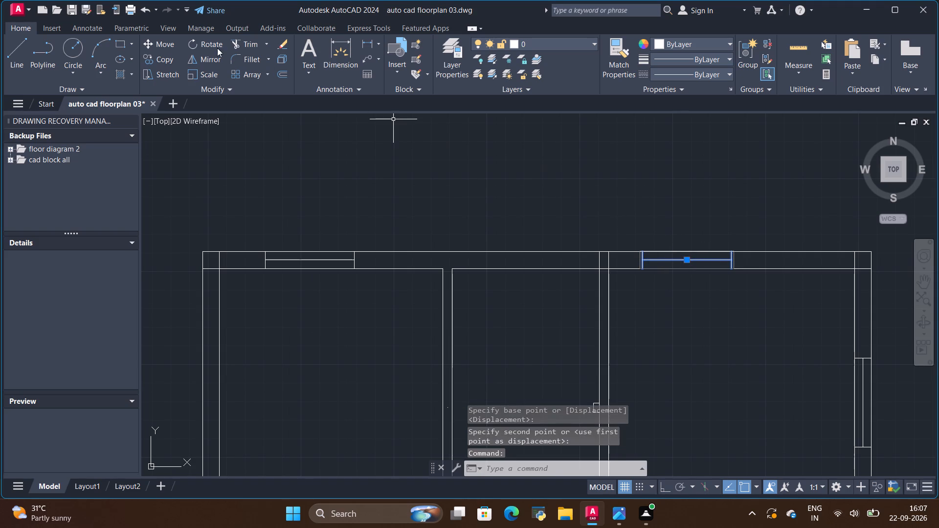
pyautogui.click(164, 40)
pyautogui.click(682, 263)
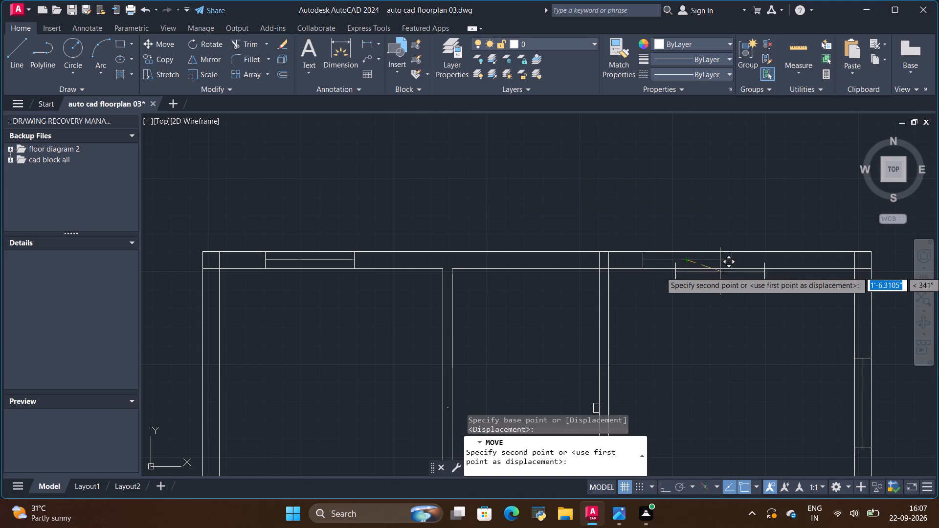
pyautogui.click(733, 261)
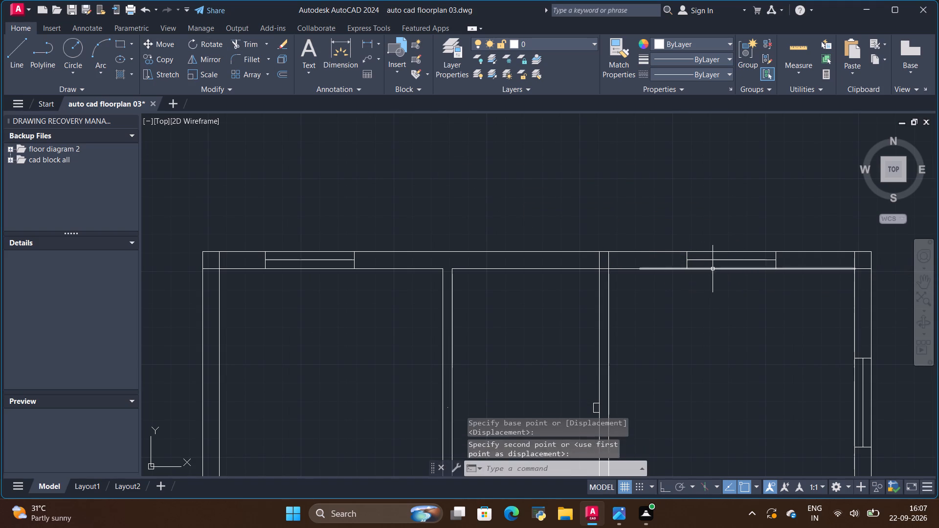
pyautogui.press('space')
# Remove the leftover rotated window outside the outer wall with Trim, clearing its middle line and both end lines.
pyautogui.scroll(-3, 673, 233)
pyautogui.scroll(1, 586, 316)
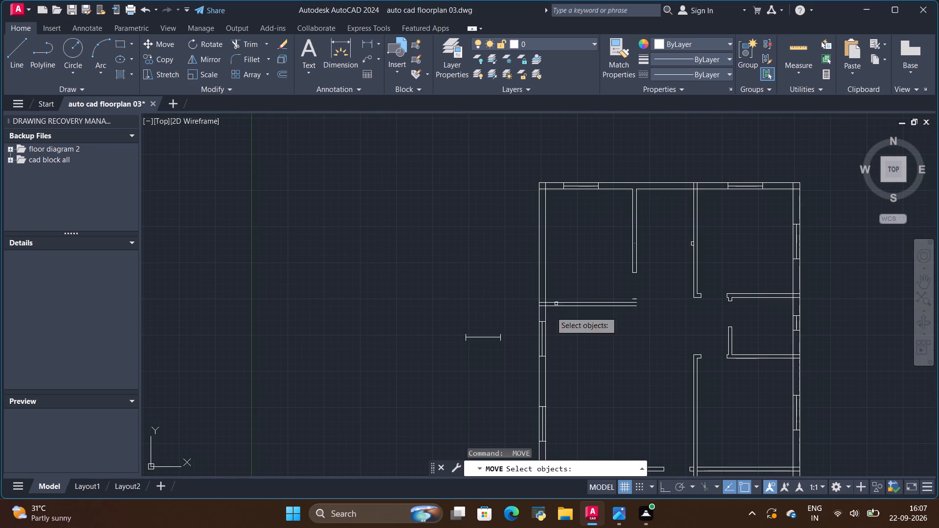
pyautogui.click(251, 45)
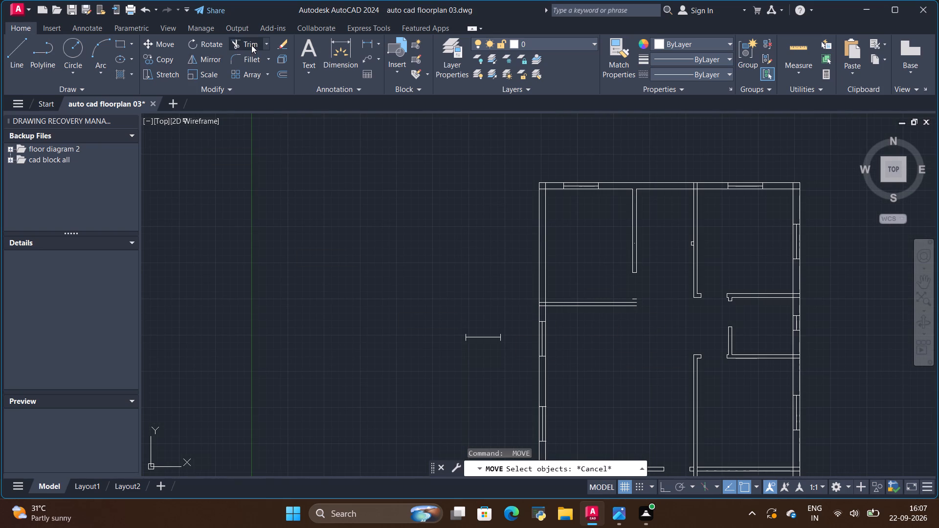
pyautogui.moveTo(502, 321); pyautogui.dragTo(494, 341)
pyautogui.scroll(-1, 445, 268)
pyautogui.scroll(3, 448, 362)
pyautogui.scroll(-1, 489, 263)
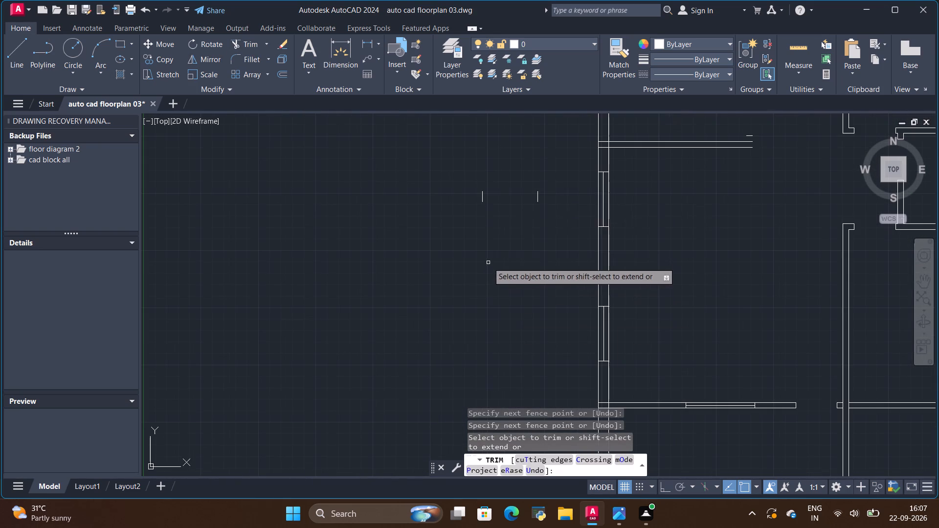
pyautogui.moveTo(467, 196); pyautogui.dragTo(547, 197)
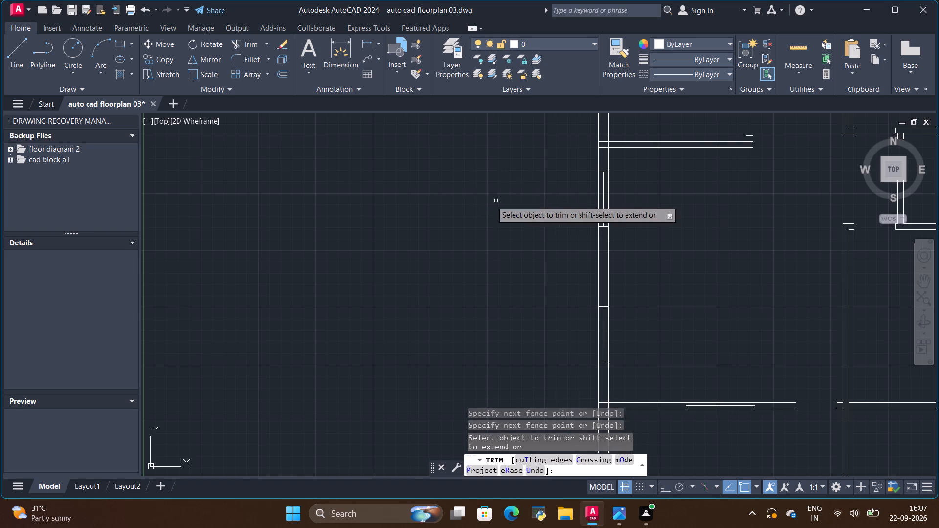
# Trim away the stray lines lying in the empty space above the floor plan.
pyautogui.scroll(-4, 476, 195)
pyautogui.scroll(-2, 500, 308)
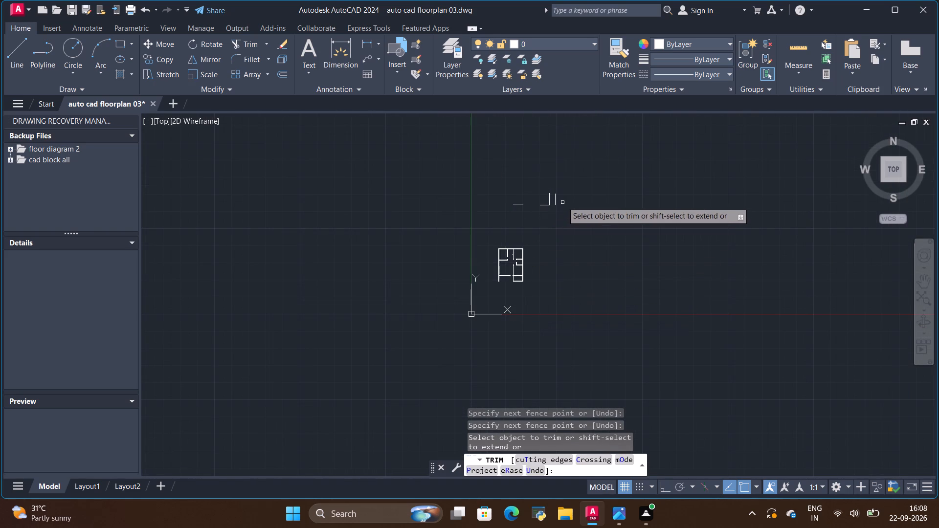
pyautogui.moveTo(560, 201); pyautogui.dragTo(551, 188)
pyautogui.moveTo(545, 198); pyautogui.dragTo(547, 214)
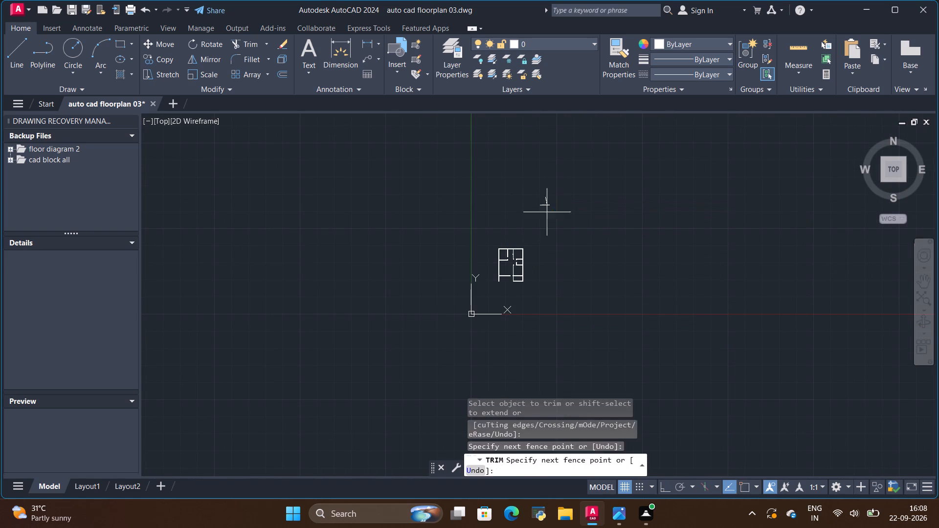
pyautogui.moveTo(547, 214); pyautogui.dragTo(547, 216)
# Examine the whole floor plan and compare it with the house plan reference picture.
pyautogui.scroll(-1, 578, 220)
pyautogui.scroll(3, 494, 261)
pyautogui.scroll(-1, 594, 217)
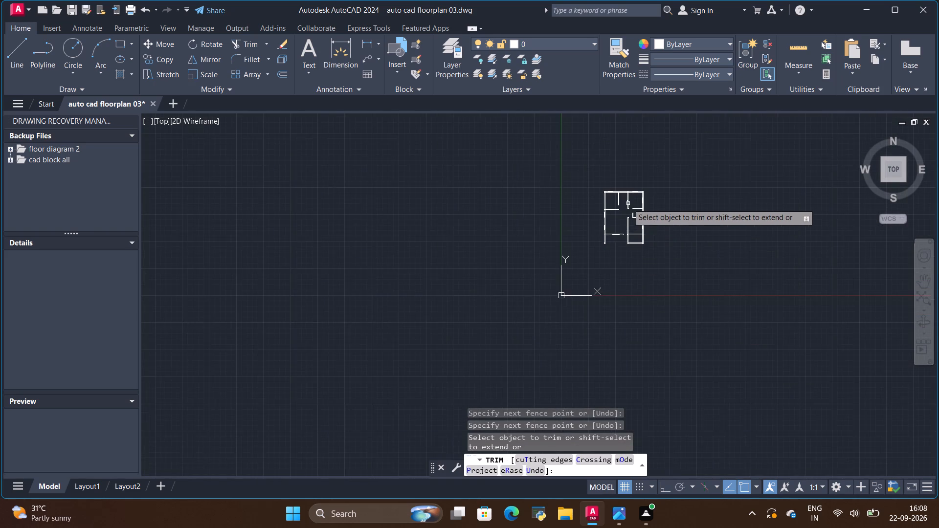
pyautogui.scroll(3, 628, 203)
pyautogui.scroll(1, 626, 275)
pyautogui.scroll(-1, 626, 275)
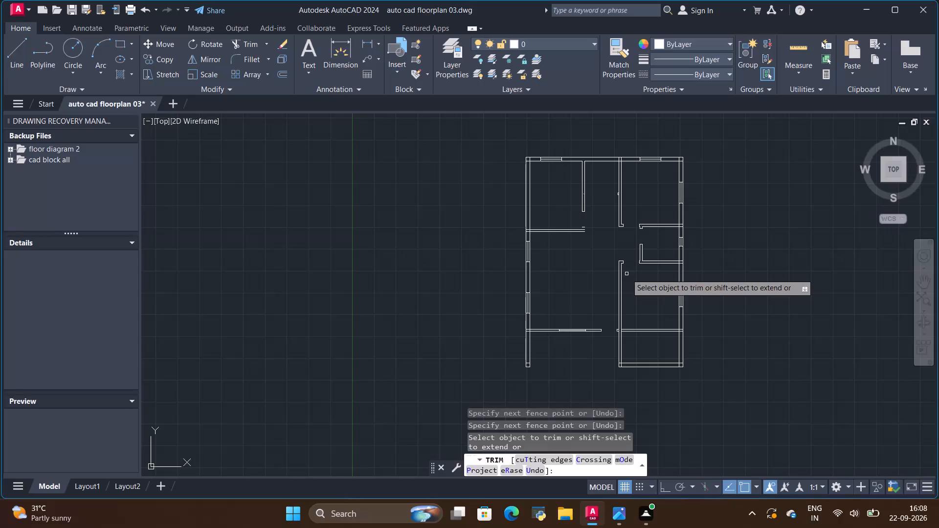
pyautogui.hotkey('alt', 'Tab')
pyautogui.hotkey('alt', 'Tab')
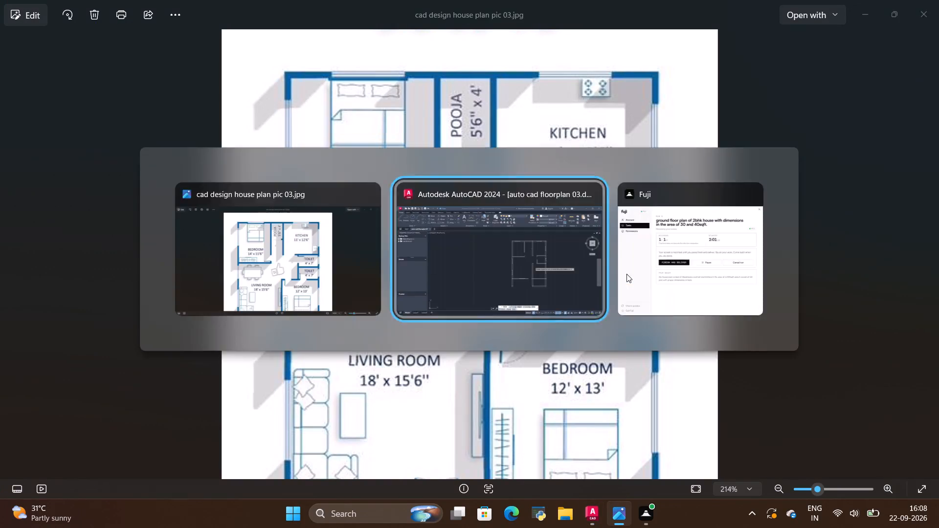
pyautogui.scroll(1, 657, 215)
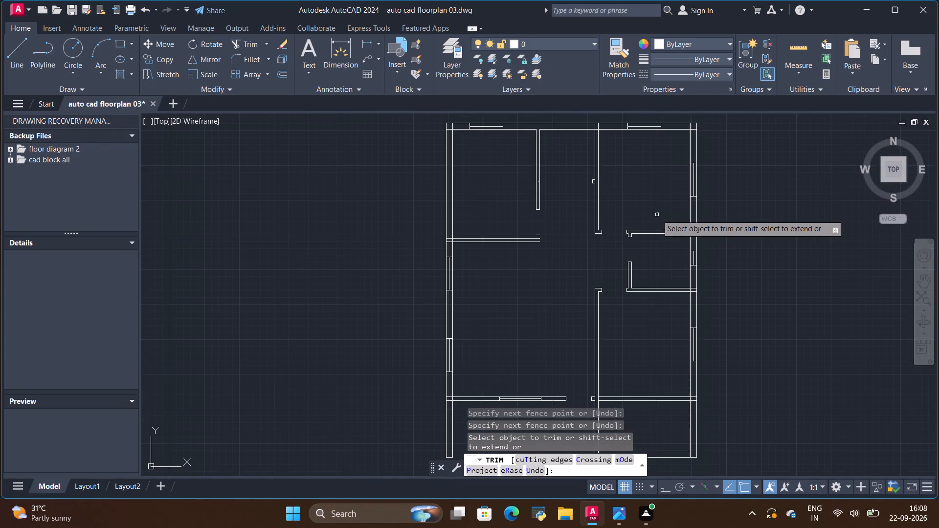
# Examine the staircase and sitout area of the plan and compare it with the house plan reference picture.
pyautogui.scroll(-1, 657, 215)
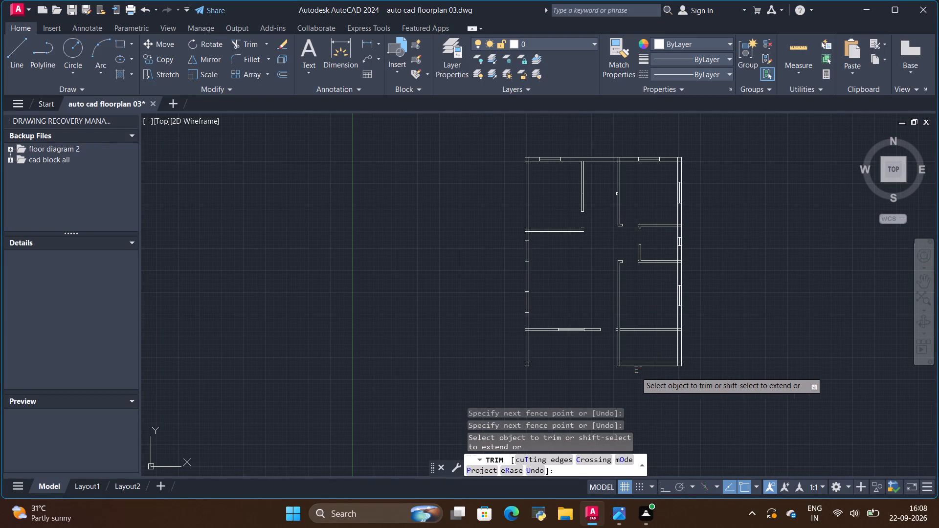
pyautogui.scroll(2, 638, 382)
pyautogui.hotkey('alt', 'Tab')
pyautogui.scroll(-2, 560, 260)
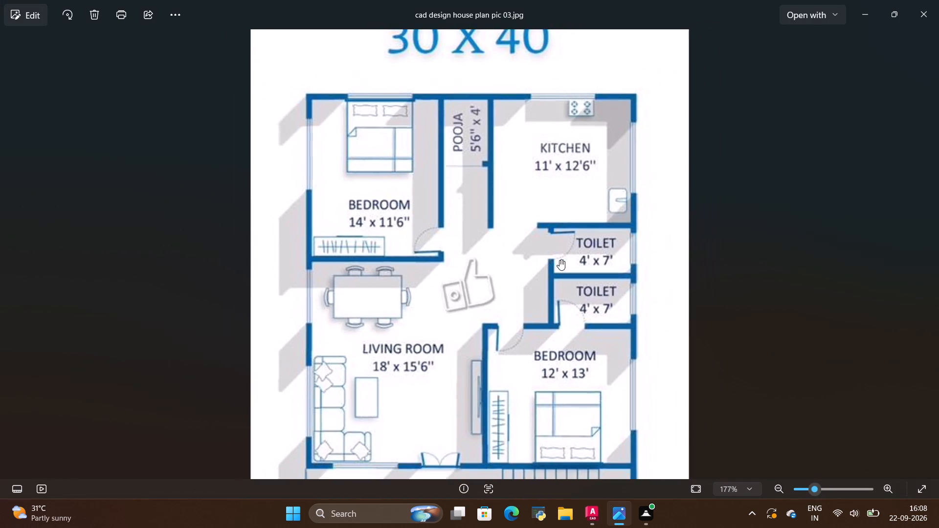
pyautogui.scroll(-3, 559, 260)
pyautogui.hotkey('alt', 'Tab')
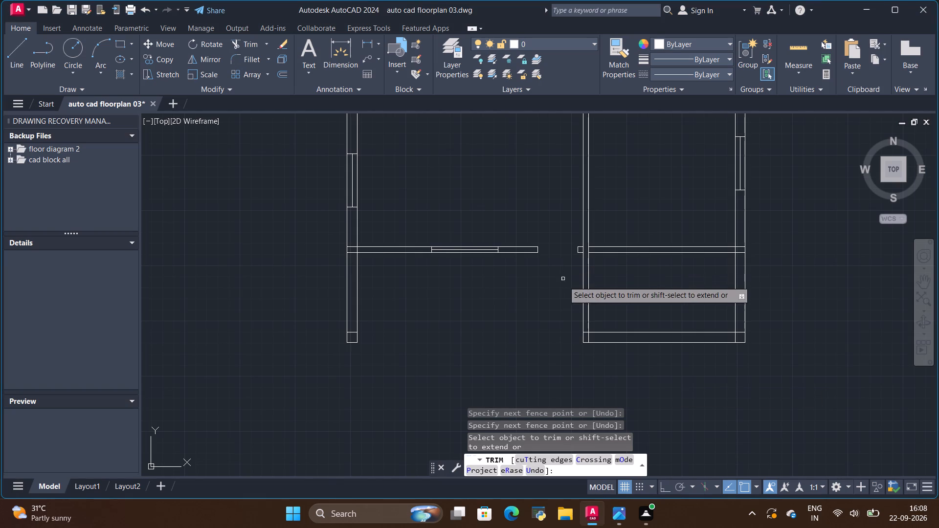
pyautogui.scroll(1, 599, 322)
pyautogui.hotkey('alt', 'Tab')
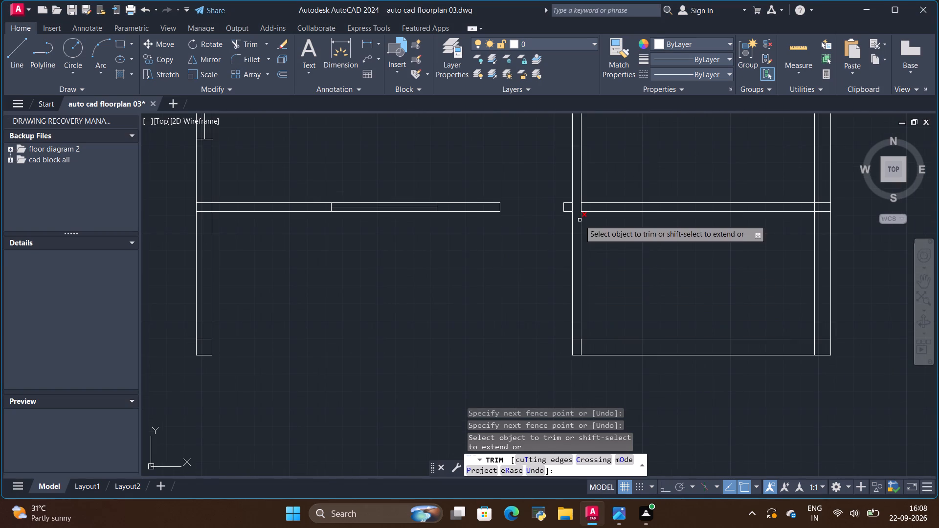
pyautogui.hotkey('alt', 'Tab')
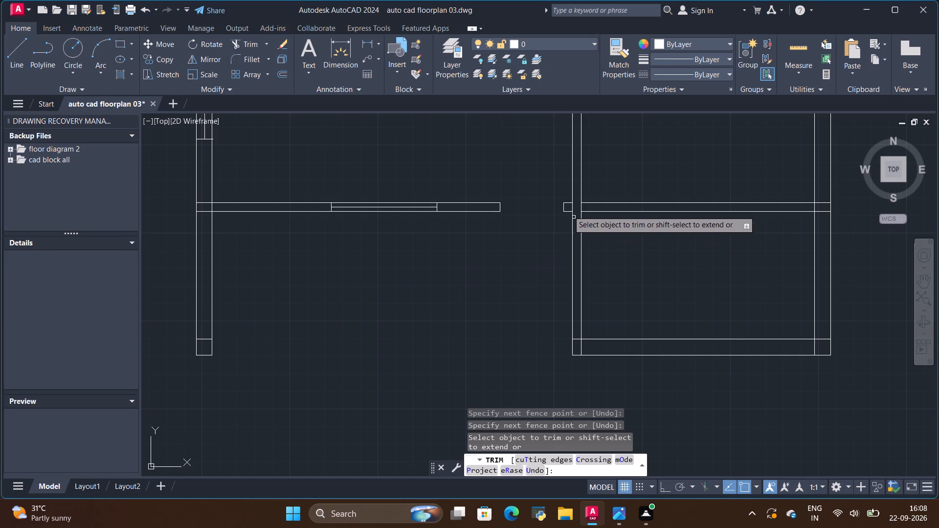
# Draw a short line across the stair-side wall, continuing the lower edge of the front wall through the junction.
pyautogui.click(10, 47)
pyautogui.scroll(2, 525, 172)
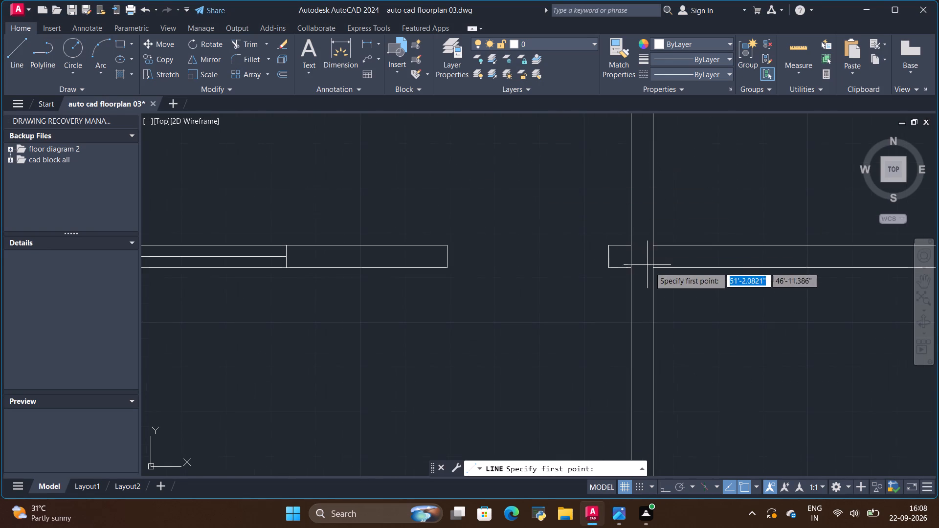
pyautogui.click(655, 270)
pyautogui.click(627, 267)
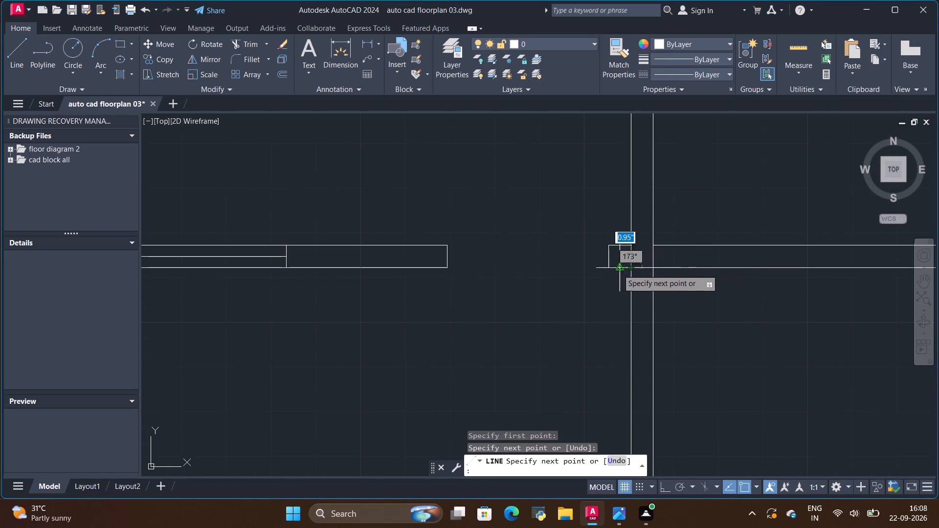
pyautogui.press('space')
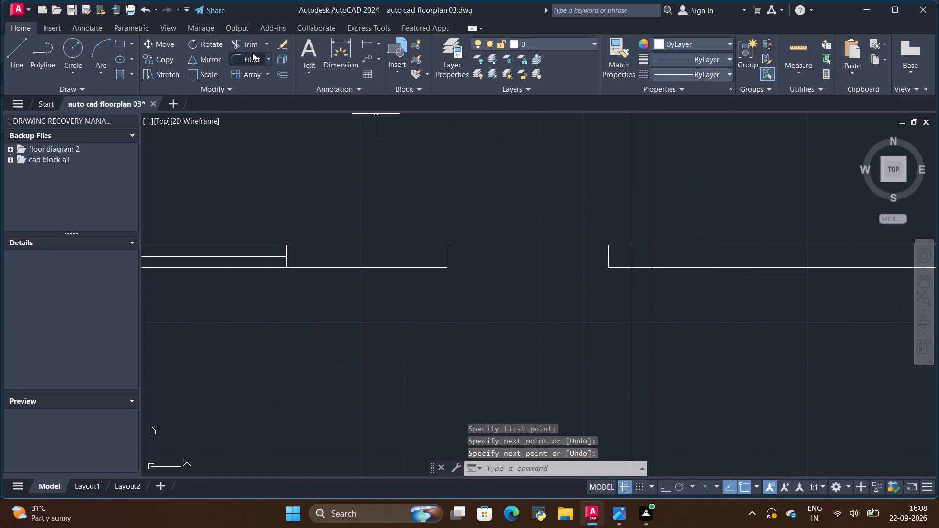
# Trim the outer line of the wall between the sitout and staircase, from the front wall down to the bottom wall.
pyautogui.click(252, 45)
pyautogui.scroll(-2, 442, 268)
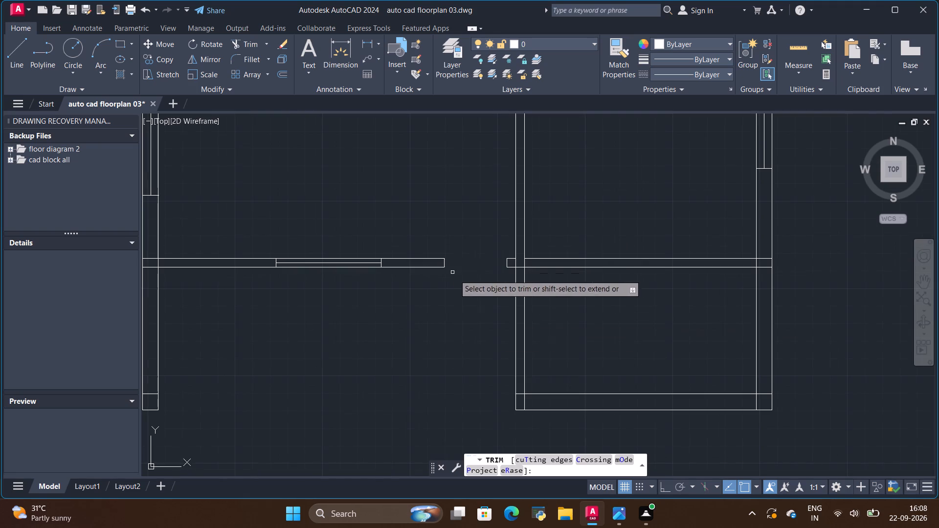
pyautogui.scroll(1, 524, 415)
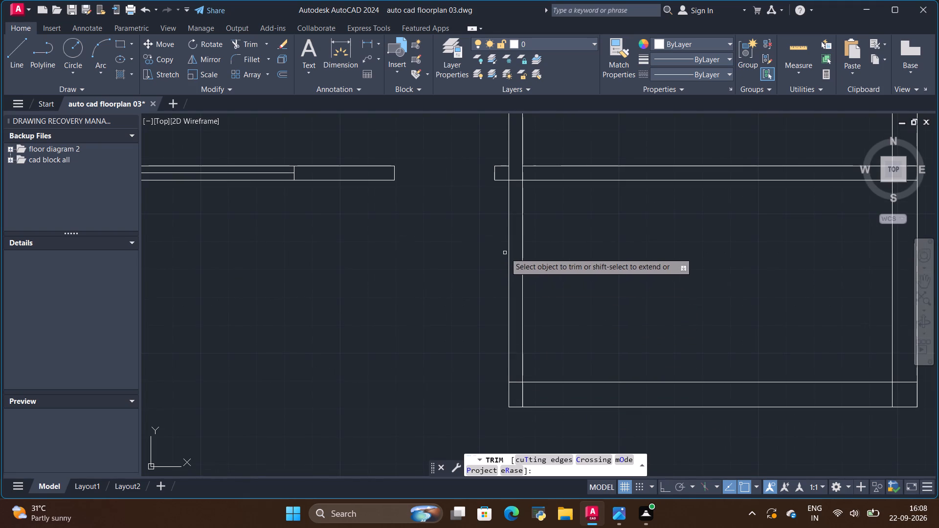
pyautogui.scroll(1, 505, 276)
pyautogui.moveTo(514, 276); pyautogui.dragTo(506, 281)
pyautogui.scroll(-2, 498, 264)
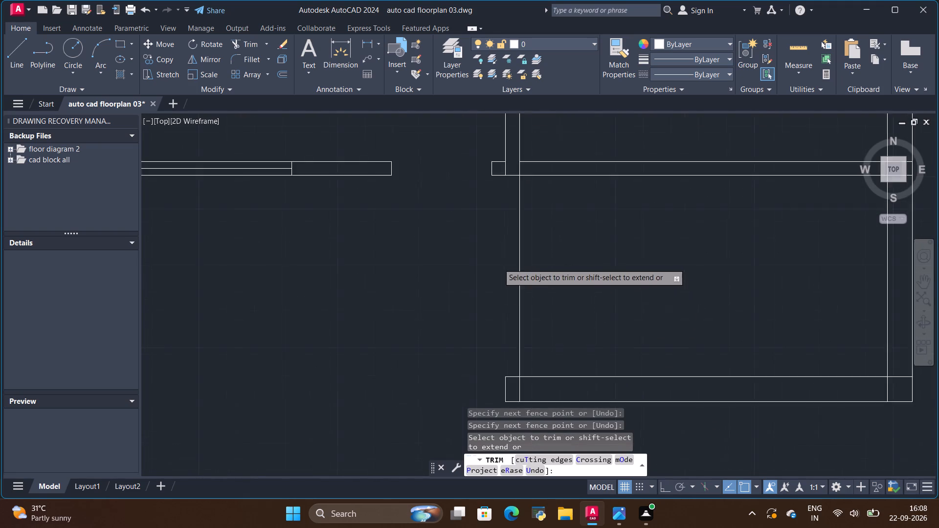
# After checking the stairs in the reference picture, draw a vertical line along the staircase's sitout side, from the bottom wall to the front wall.
pyautogui.hotkey('alt', 'Tab')
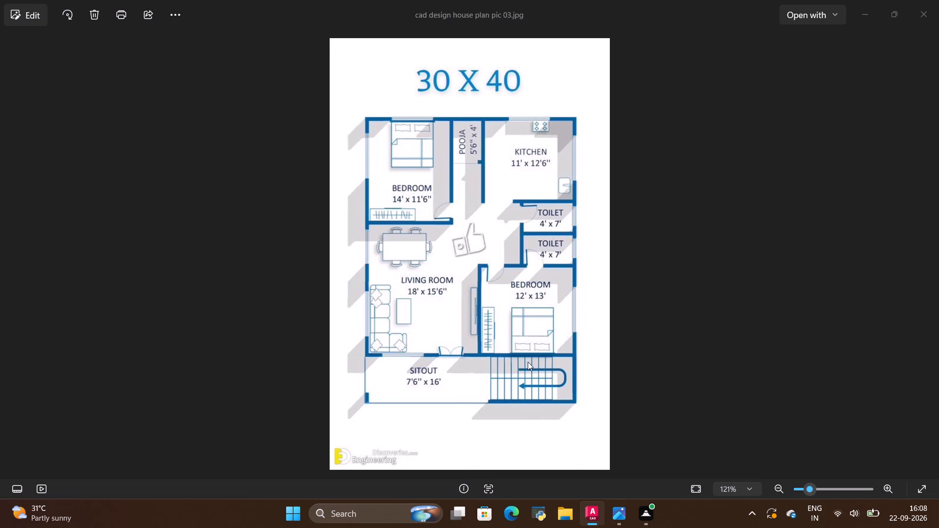
pyautogui.hotkey('alt', 'Tab')
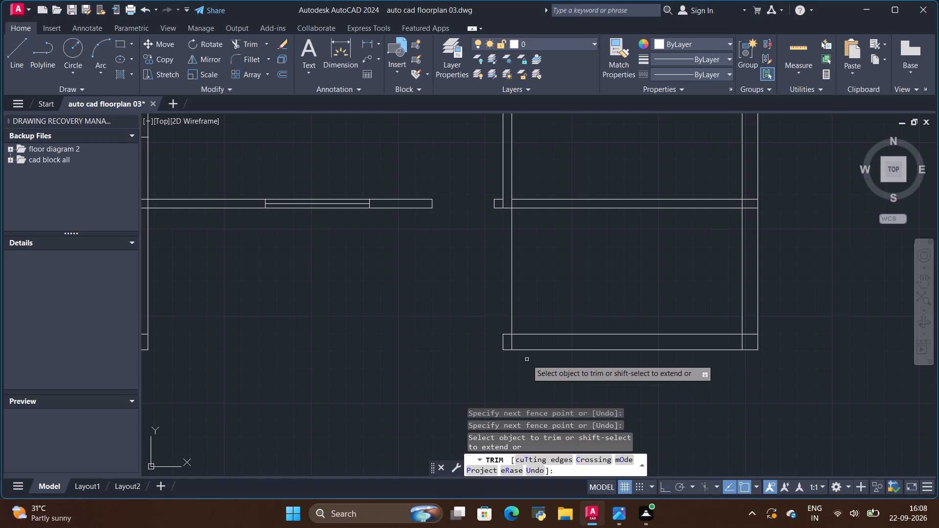
pyautogui.hotkey('alt', 'Tab')
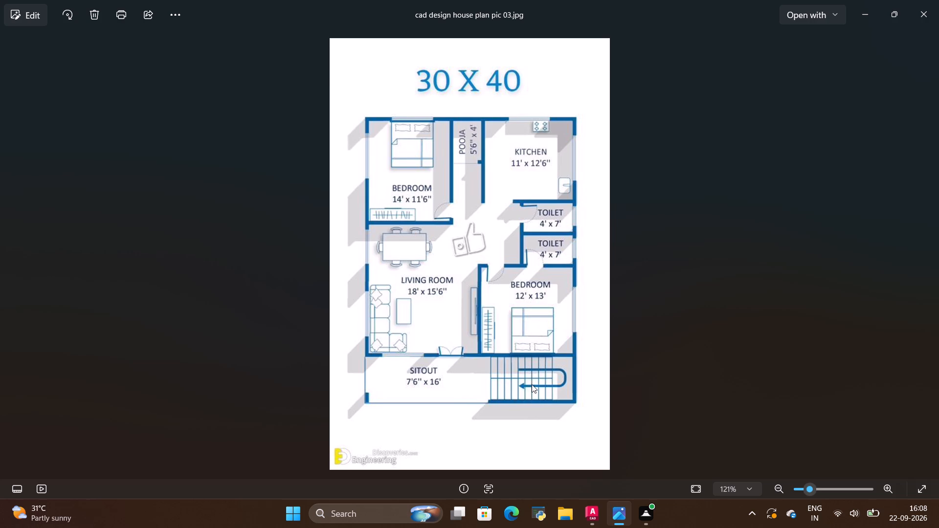
pyautogui.hotkey('alt', 'Tab')
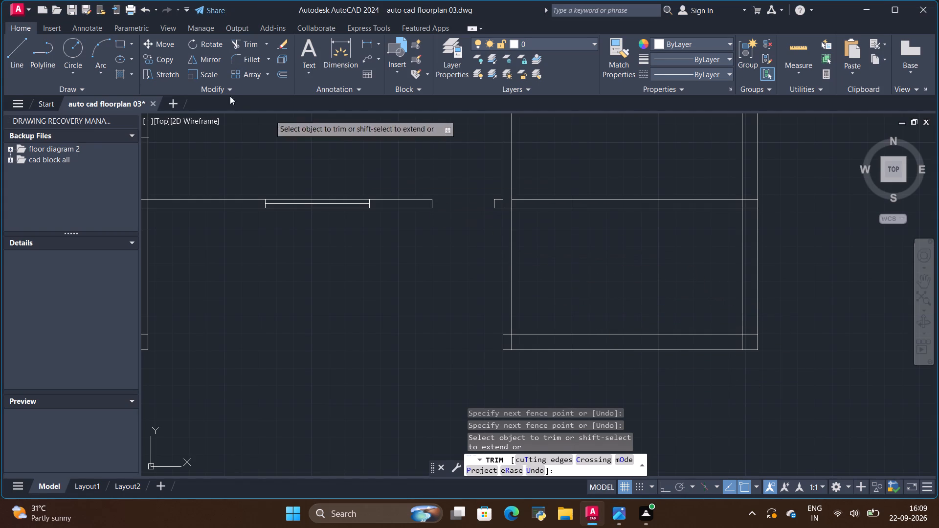
pyautogui.click(13, 61)
pyautogui.scroll(1, 455, 327)
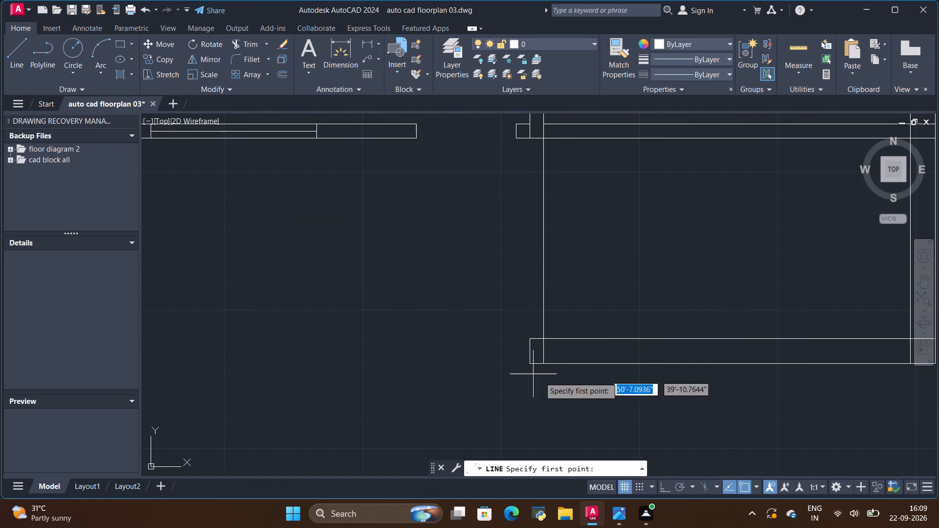
pyautogui.click(547, 337)
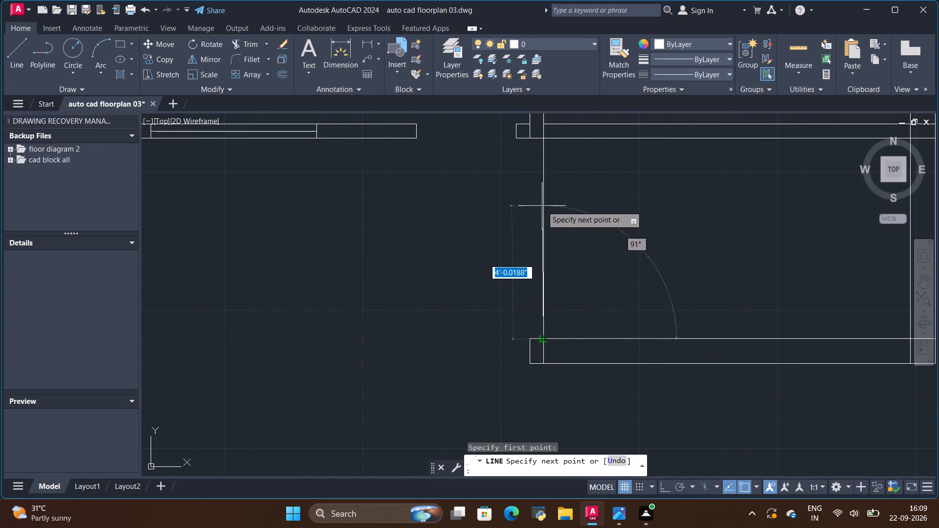
pyautogui.click(544, 133)
pyautogui.press('space')
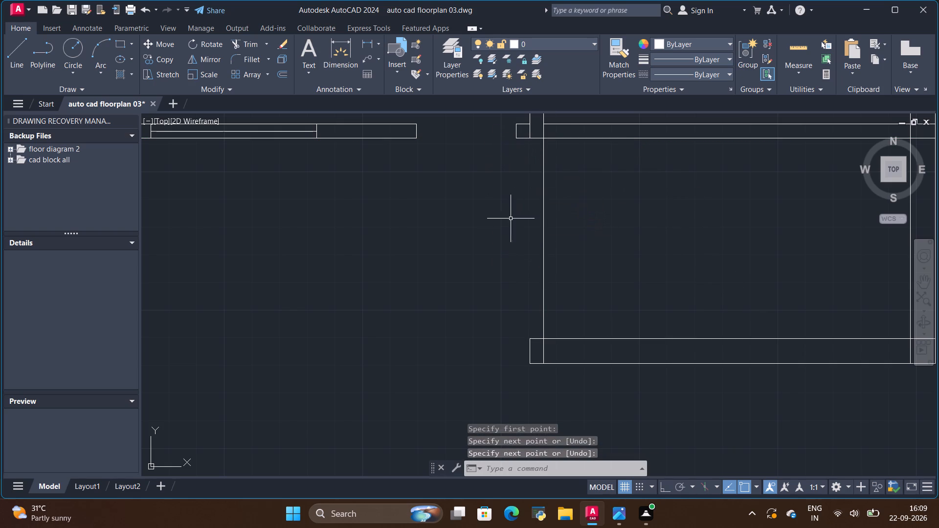
# With Ortho on, copy the staircase's sitout-side line 8" into the stair area as the first tread line.
pyautogui.click(545, 226)
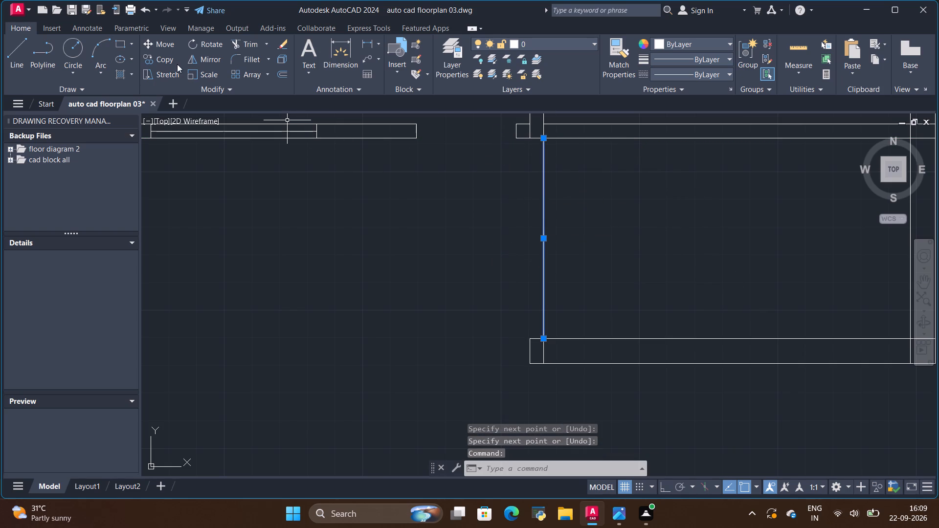
pyautogui.click(167, 60)
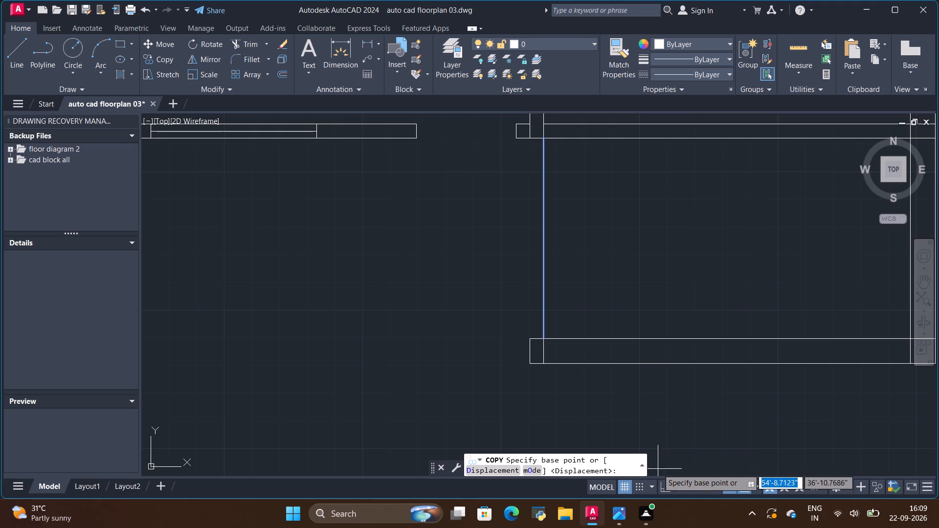
pyautogui.click(662, 481)
pyautogui.click(545, 341)
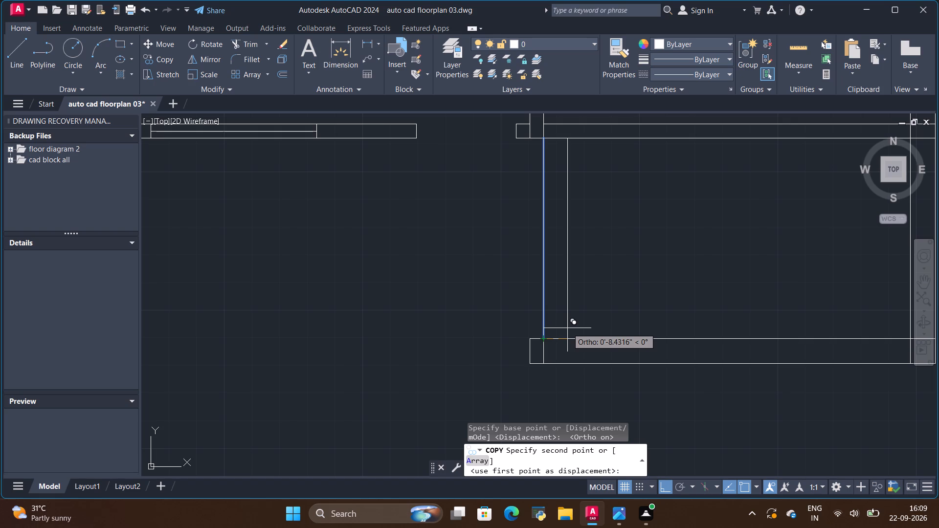
pyautogui.press('BackSpace')
pyautogui.press('BackSpace')
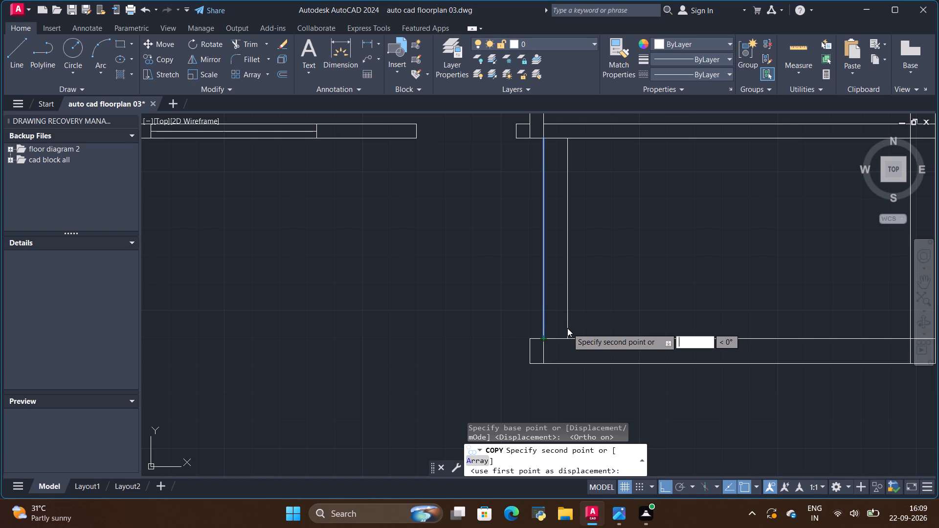
pyautogui.press('8')
pyautogui.hotkey('shift', '"')
pyautogui.press('Return')
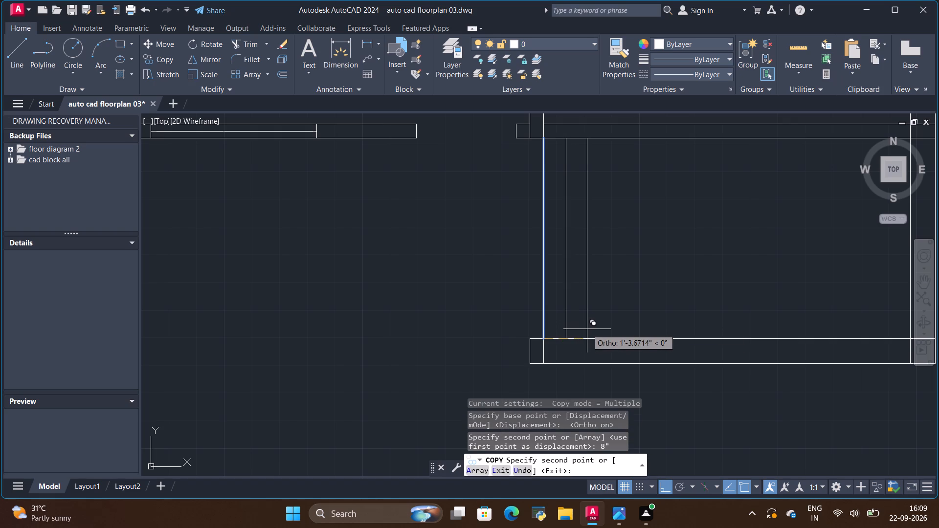
# Place two more tread line copies at 16" and 24" from the original line.
pyautogui.press('BackSpace')
pyautogui.press('BackSpace')
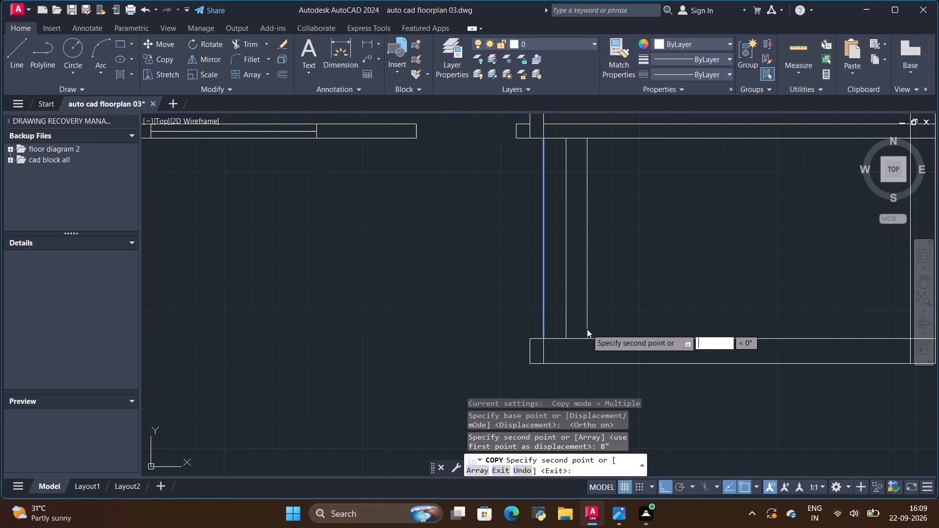
pyautogui.press('BackSpace')
pyautogui.press('BackSpace')
pyautogui.write('16')
pyautogui.hotkey('shift', '"')
pyautogui.press('Return')
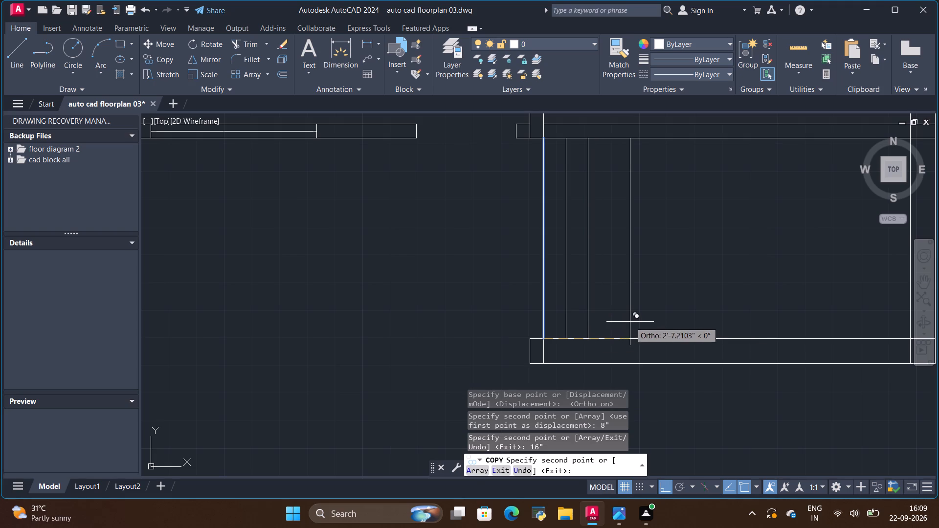
pyautogui.press('BackSpace')
pyautogui.press('BackSpace')
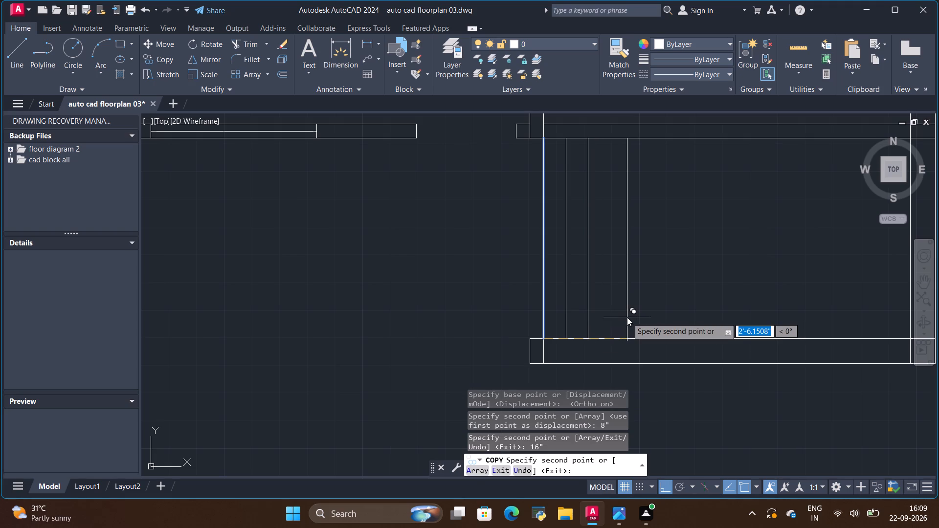
pyautogui.write('24')
pyautogui.hotkey('shift', '"')
pyautogui.press('Return')
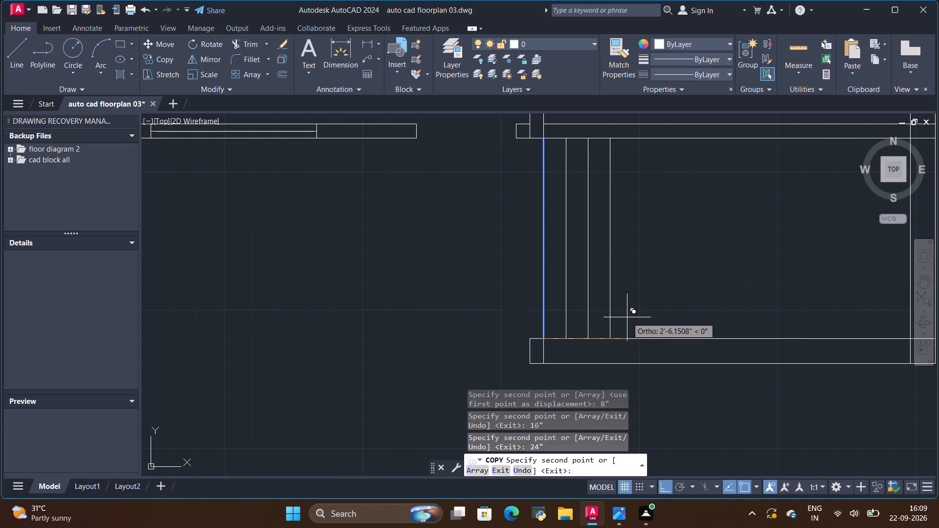
# Place two more tread line copies at 32" and 40" from the original line.
pyautogui.press('BackSpace')
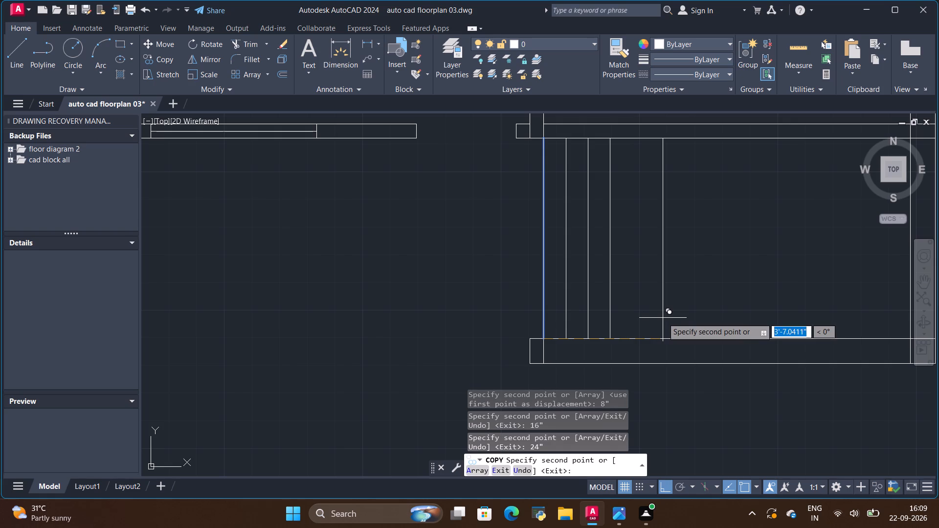
pyautogui.press('BackSpace')
pyautogui.press('BackSpace')
pyautogui.write('32')
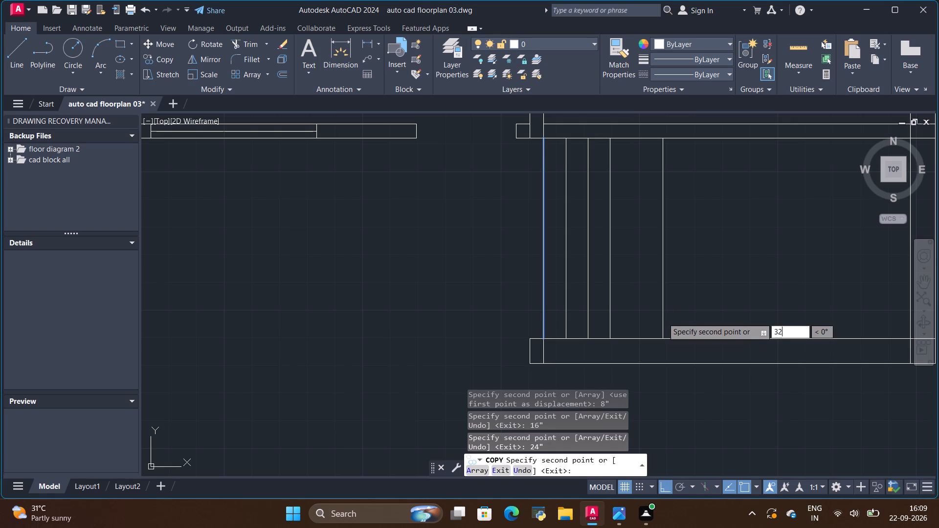
pyautogui.hotkey('shift', '"')
pyautogui.press('Return')
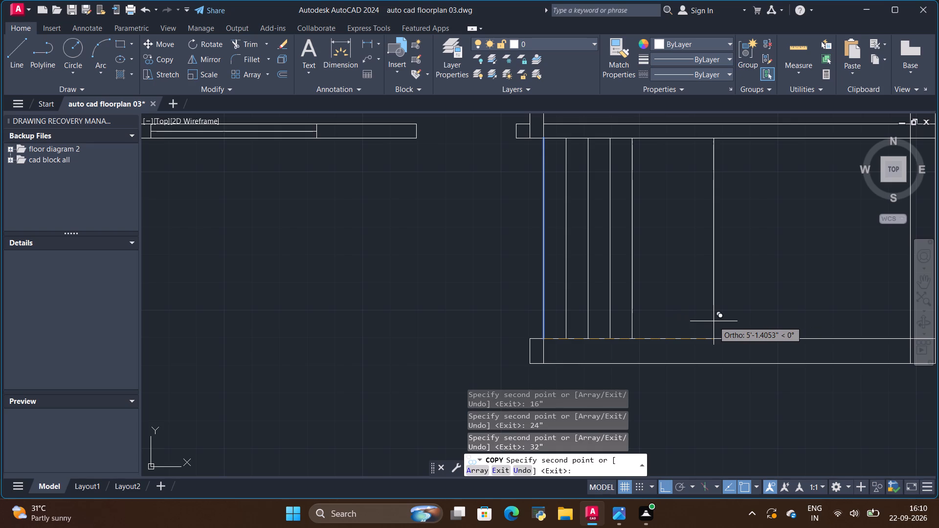
pyautogui.press('BackSpace')
pyautogui.press('BackSpace')
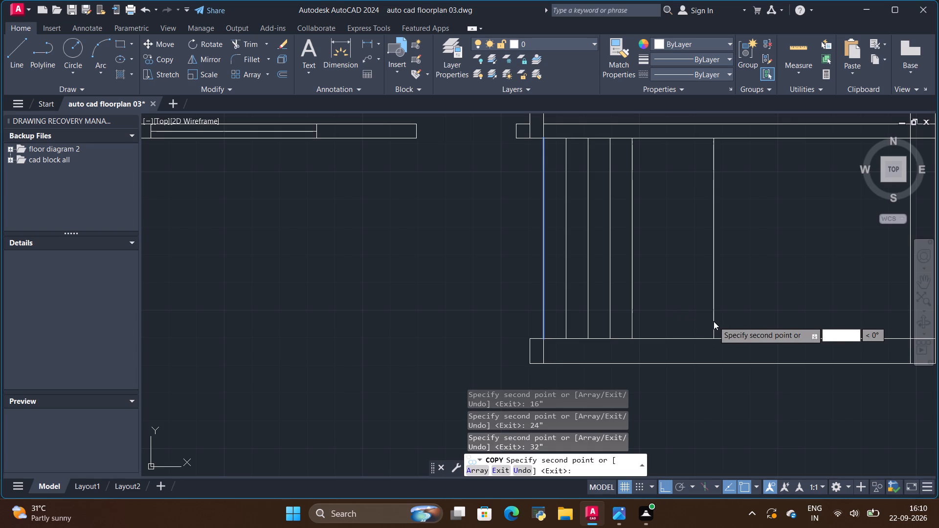
pyautogui.press('4')
pyautogui.press('0')
pyautogui.hotkey('shift', '"')
pyautogui.press('Return')
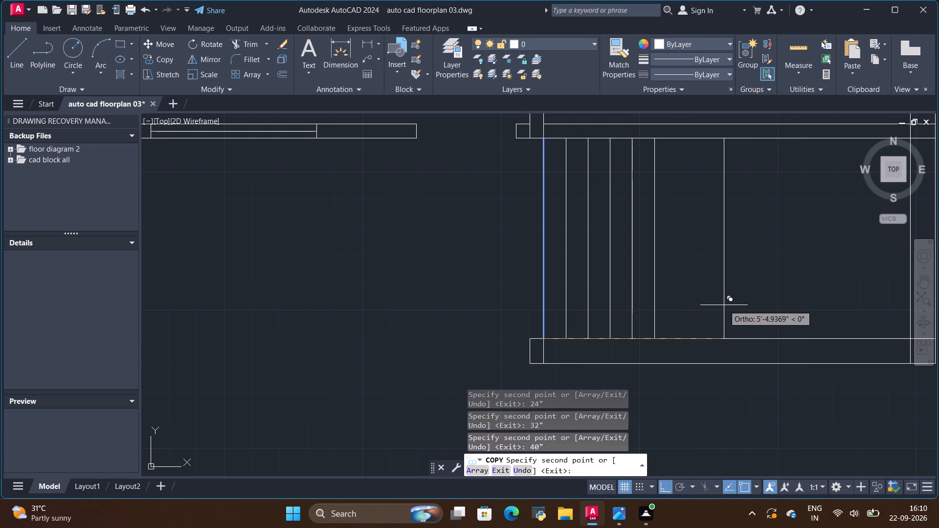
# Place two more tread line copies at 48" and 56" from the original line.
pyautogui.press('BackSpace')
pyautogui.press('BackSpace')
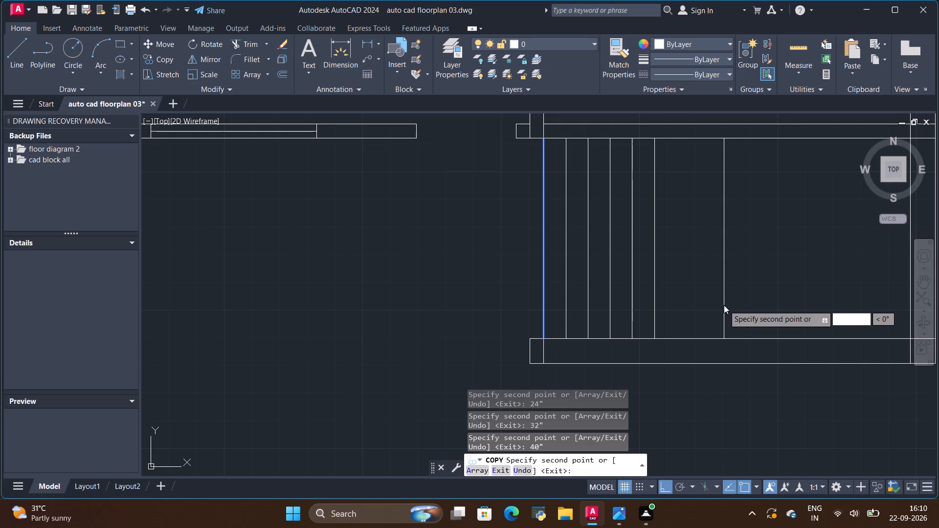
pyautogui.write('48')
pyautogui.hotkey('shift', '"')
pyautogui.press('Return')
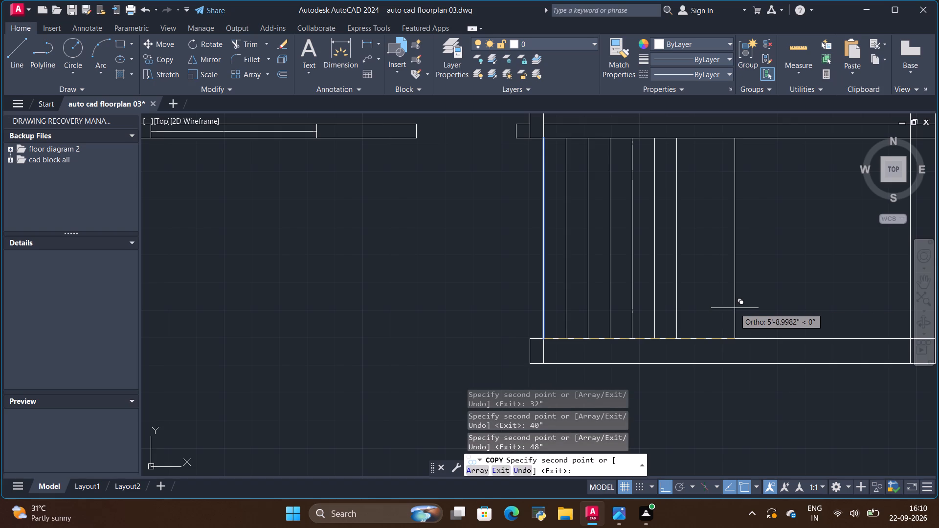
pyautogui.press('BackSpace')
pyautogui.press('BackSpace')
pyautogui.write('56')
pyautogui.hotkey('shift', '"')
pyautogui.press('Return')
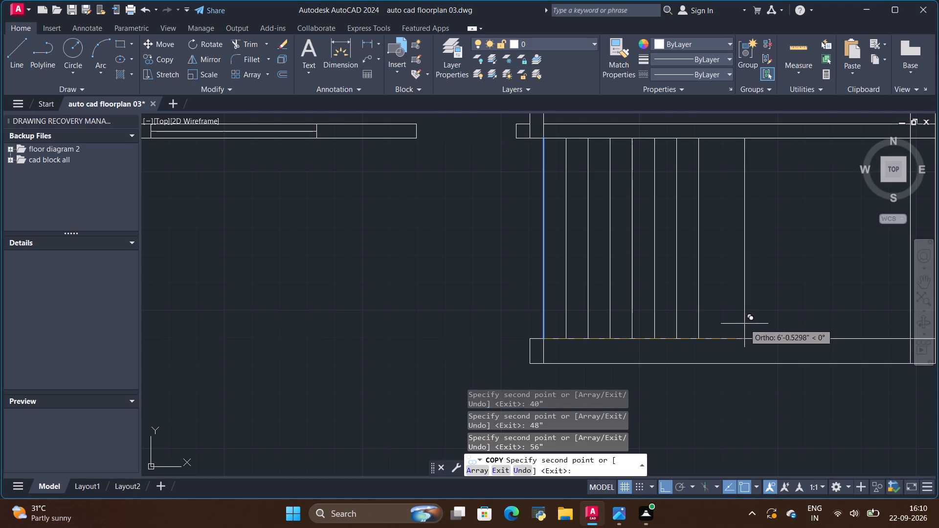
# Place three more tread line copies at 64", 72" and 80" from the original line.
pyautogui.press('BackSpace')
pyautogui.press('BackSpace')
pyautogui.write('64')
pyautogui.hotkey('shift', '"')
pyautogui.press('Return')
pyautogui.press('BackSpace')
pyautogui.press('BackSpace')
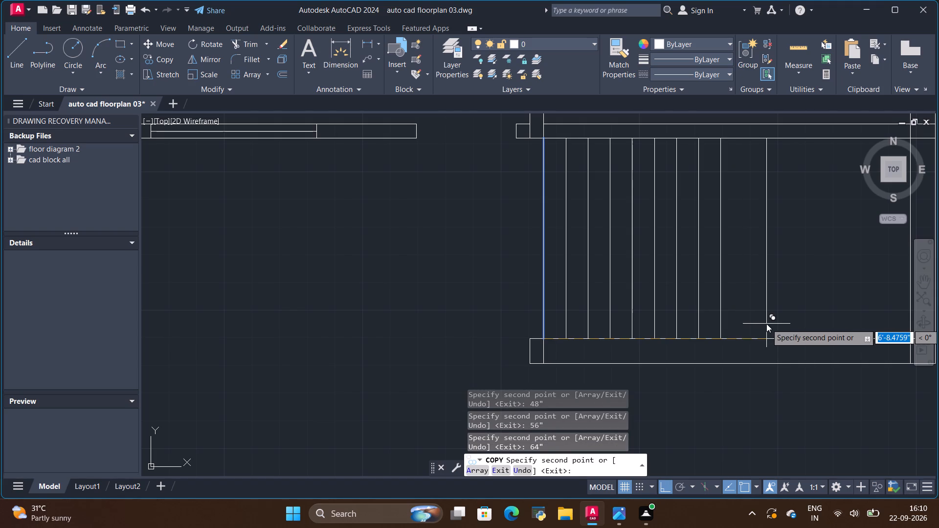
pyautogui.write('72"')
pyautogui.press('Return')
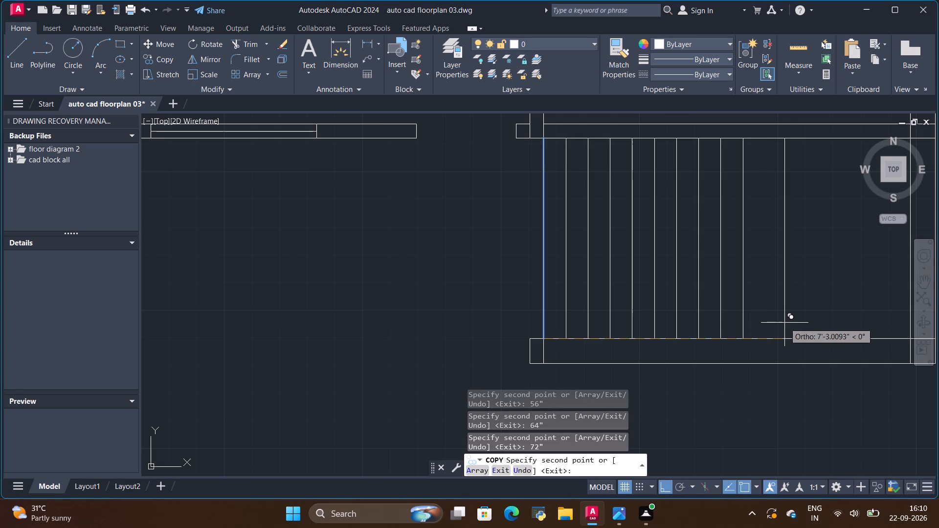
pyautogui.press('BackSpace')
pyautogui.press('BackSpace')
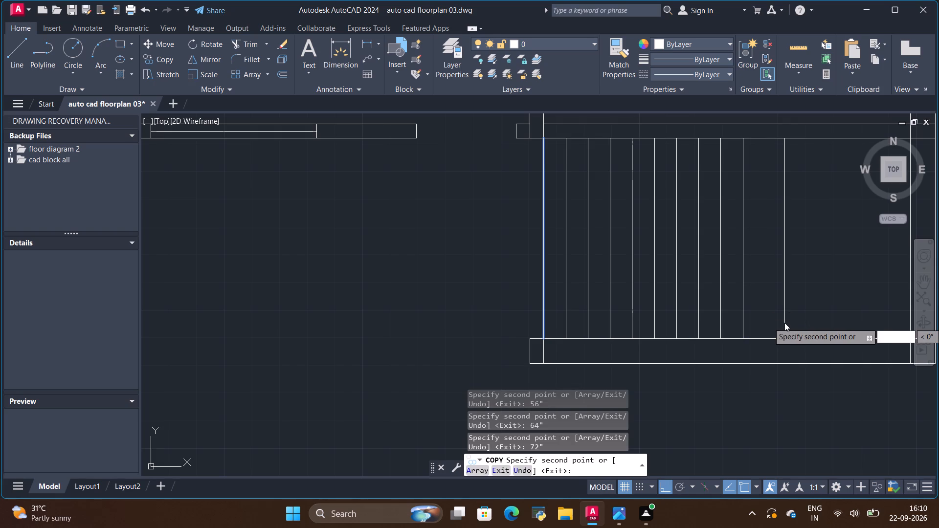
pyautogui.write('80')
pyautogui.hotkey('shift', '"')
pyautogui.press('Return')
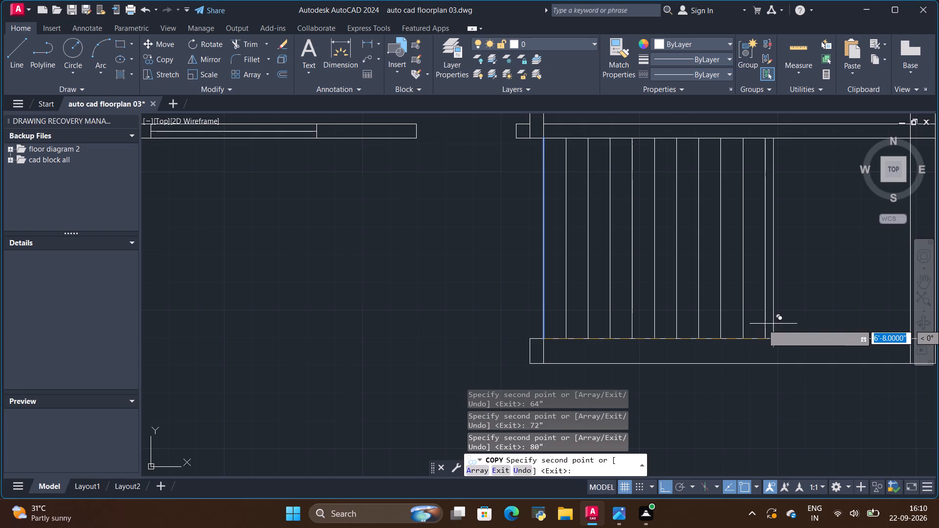
# Trim away all the 8"-spaced tread lines in the stair area, keeping the staircase's sitout-side line.
pyautogui.scroll(-2, 703, 358)
pyautogui.scroll(2, 677, 398)
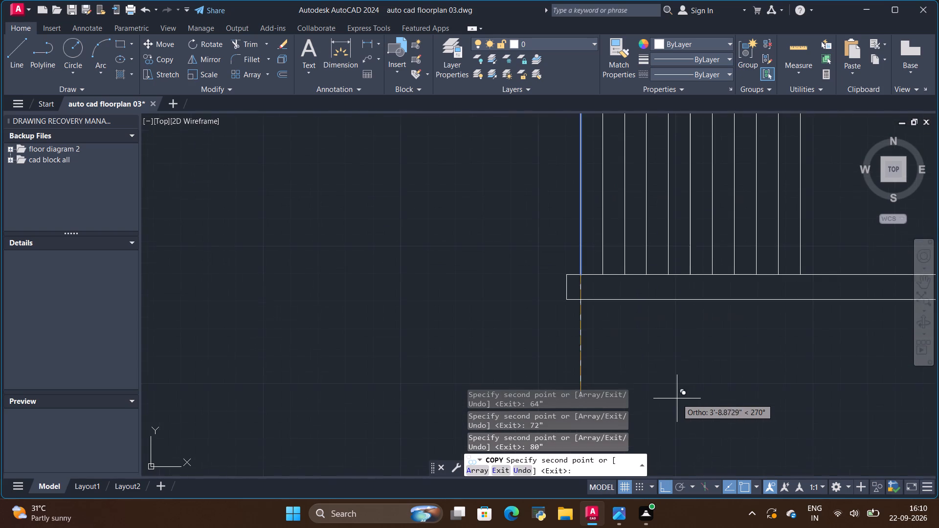
pyautogui.scroll(-1, 683, 397)
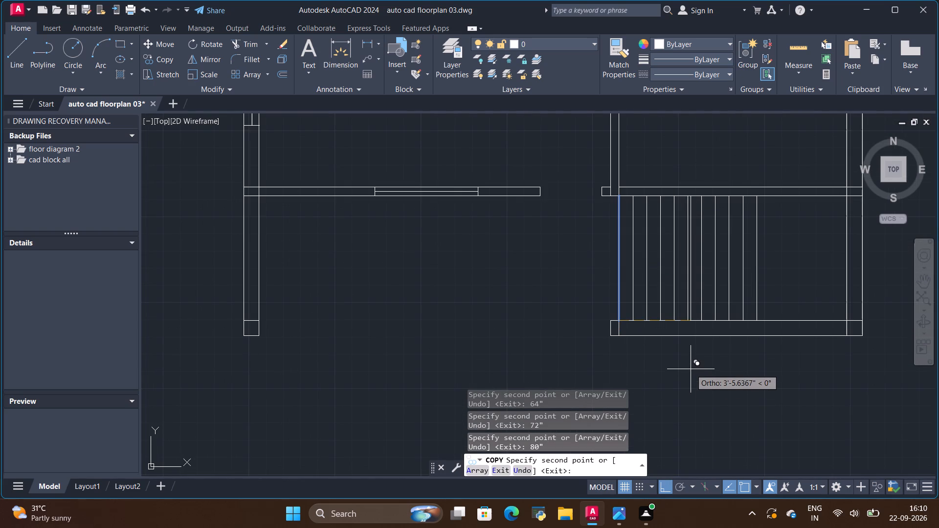
pyautogui.scroll(1, 640, 306)
pyautogui.scroll(-1, 640, 306)
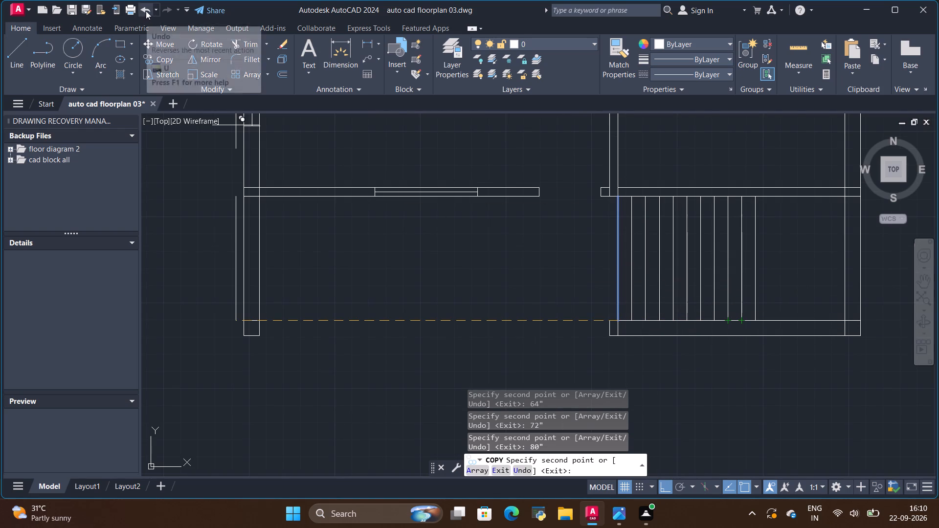
pyautogui.click(252, 47)
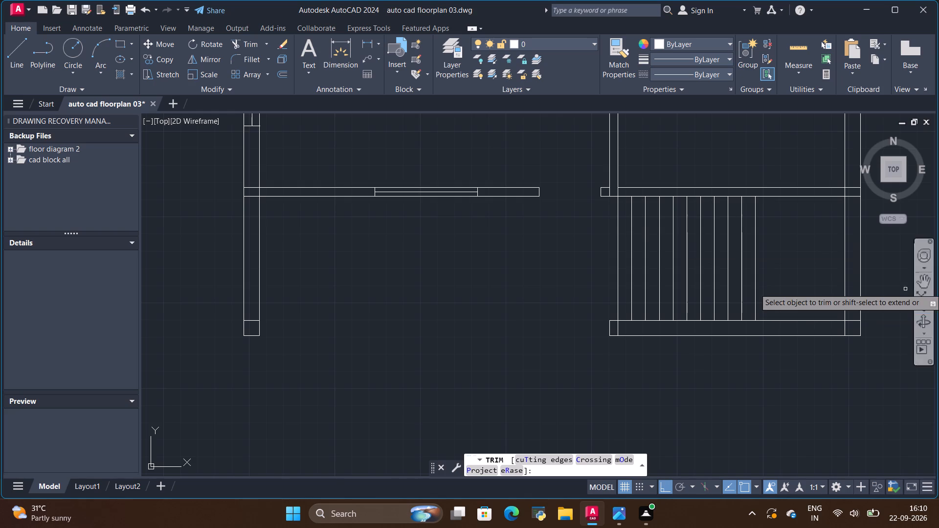
pyautogui.moveTo(769, 253); pyautogui.dragTo(674, 265)
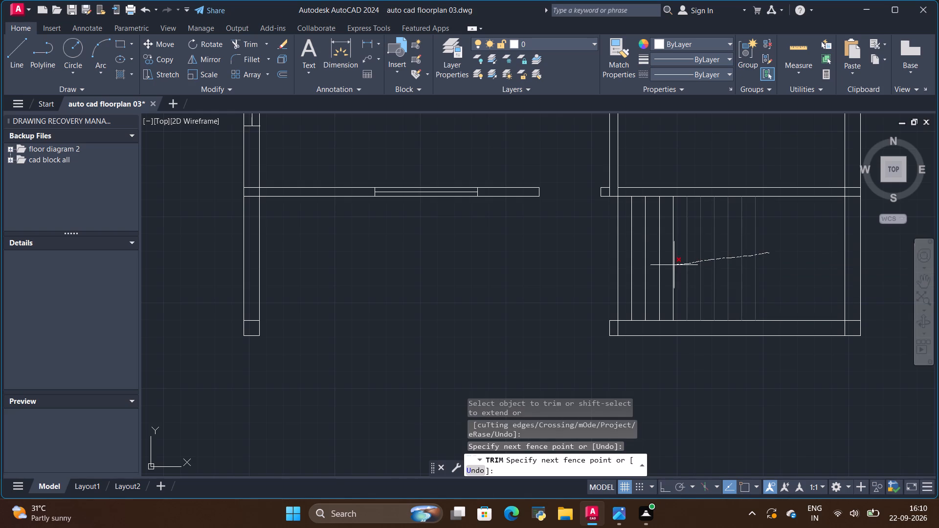
pyautogui.moveTo(674, 265); pyautogui.dragTo(631, 285)
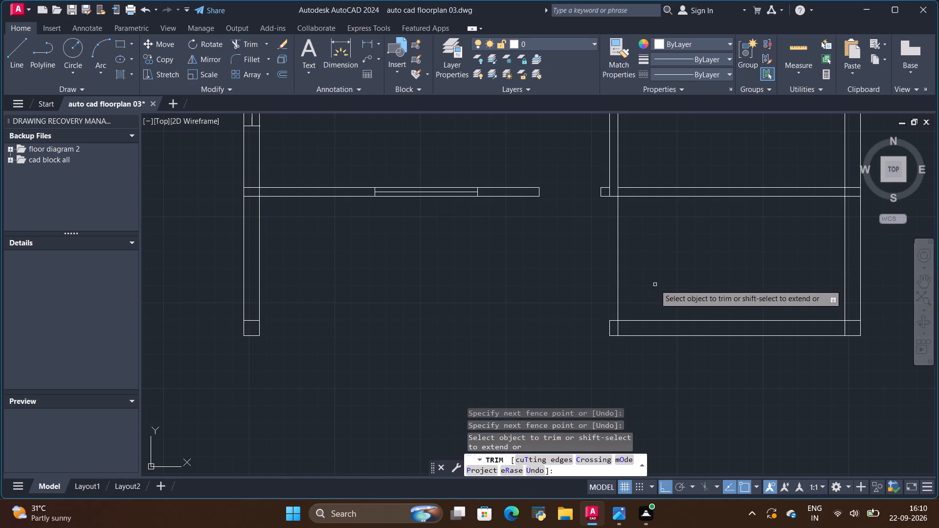
pyautogui.press('space')
# Copy the staircase's sitout-side line into the stair area as tread lines at 10" and 20", using its lower endpoint as base.
pyautogui.scroll(2, 604, 278)
pyautogui.scroll(3, 487, 222)
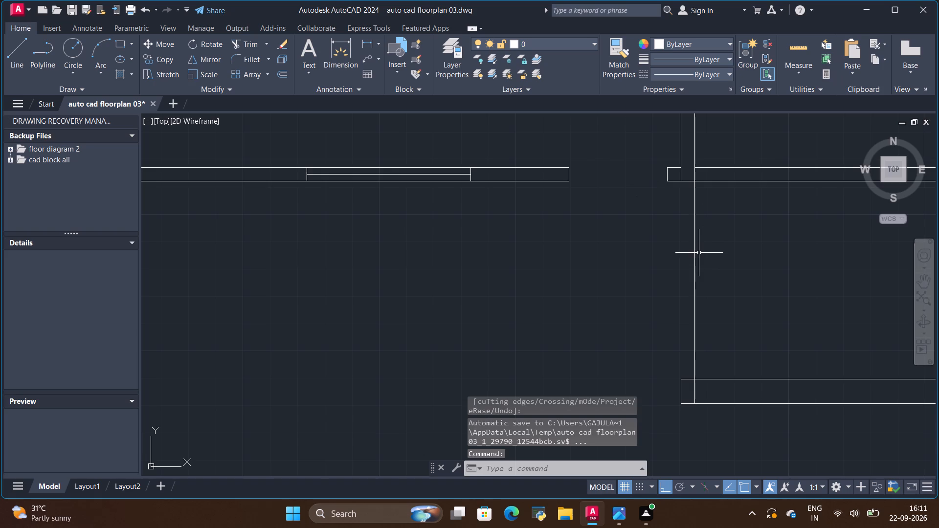
pyautogui.click(696, 258)
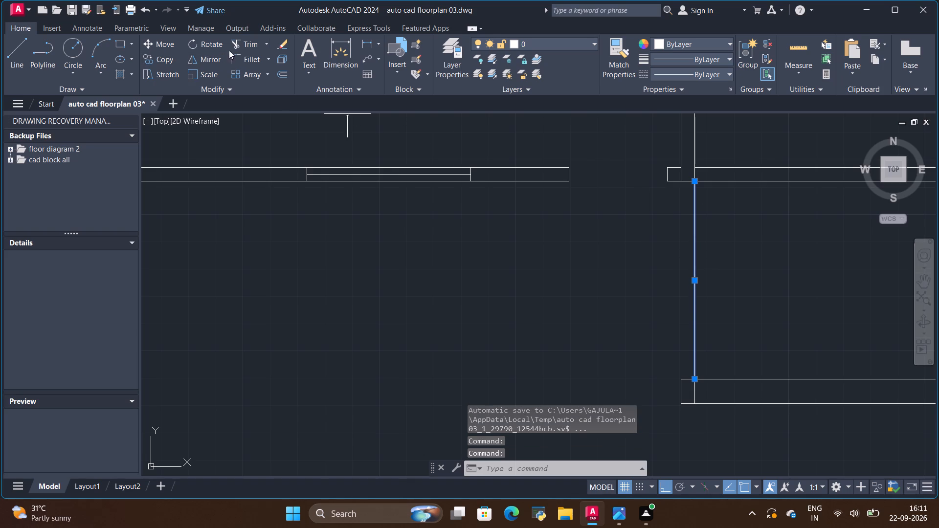
pyautogui.click(166, 61)
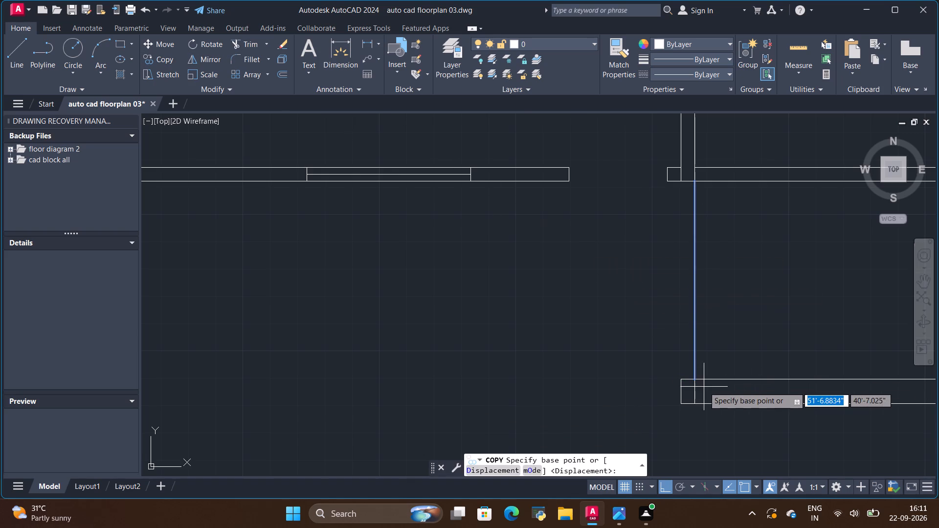
pyautogui.click(695, 382)
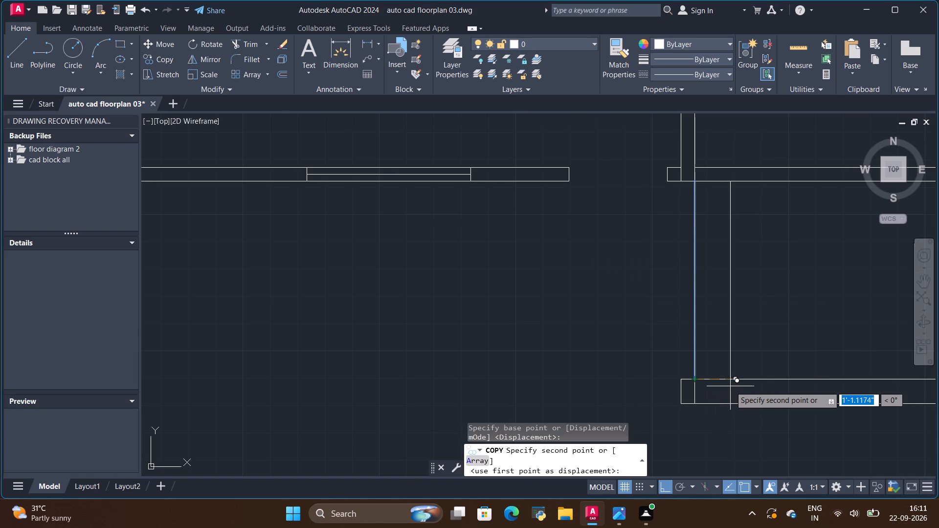
pyautogui.press('BackSpace')
pyautogui.press('BackSpace')
pyautogui.write('10')
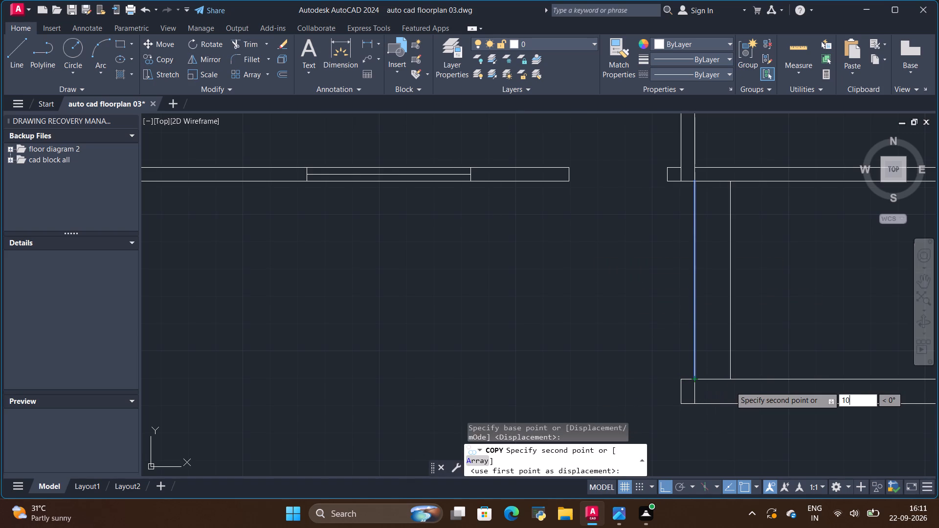
pyautogui.hotkey('shift', '"')
pyautogui.press('Return')
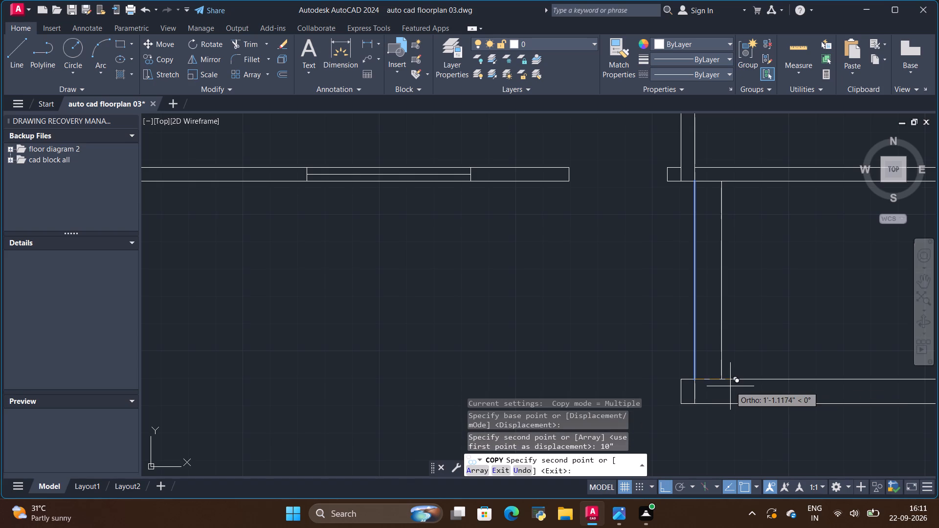
pyautogui.write('20')
pyautogui.hotkey('shift', '"')
pyautogui.press('Return')
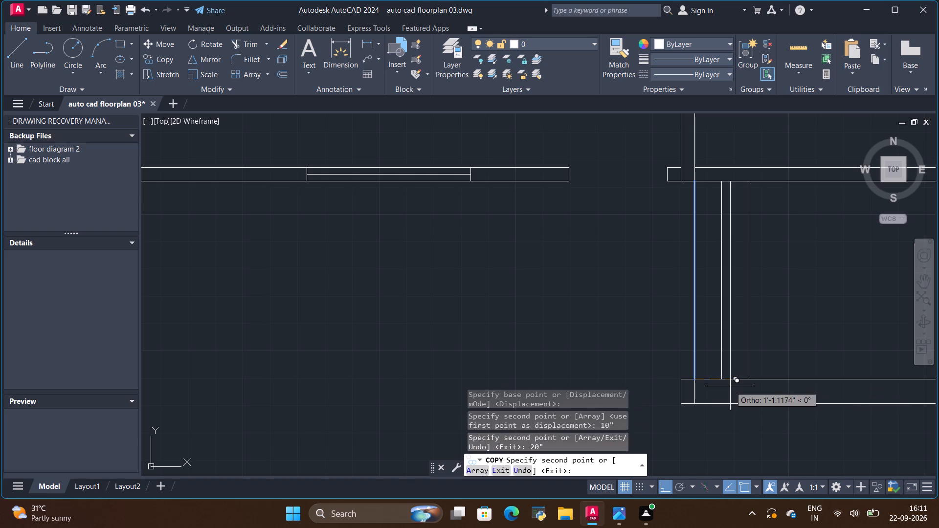
# Place two more tread line copies at 30" and 40" from the original line.
pyautogui.press('BackSpace')
pyautogui.press('BackSpace')
pyautogui.press('BackSpace')
pyautogui.write('30"')
pyautogui.press('Return')
pyautogui.press('BackSpace')
pyautogui.press('BackSpace')
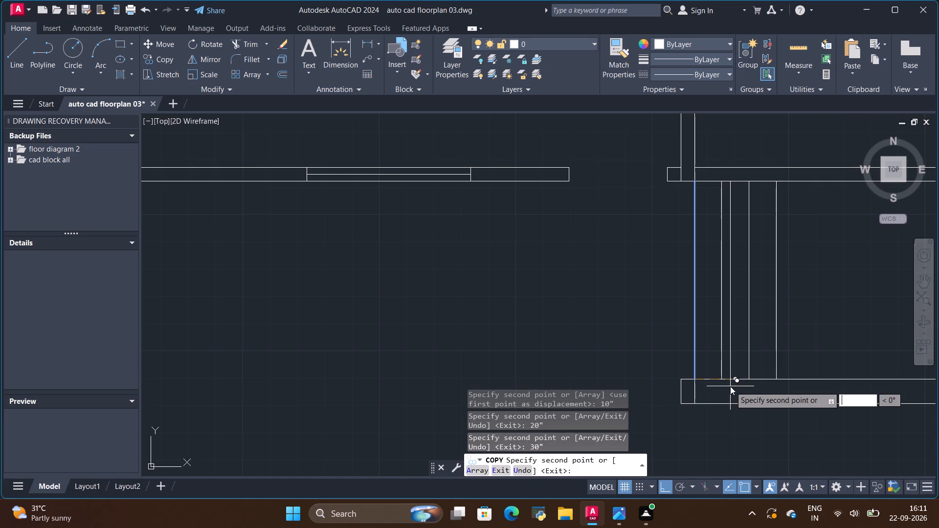
pyautogui.press('BackSpace')
pyautogui.write('40')
pyautogui.hotkey('shift', '"')
pyautogui.press('Return')
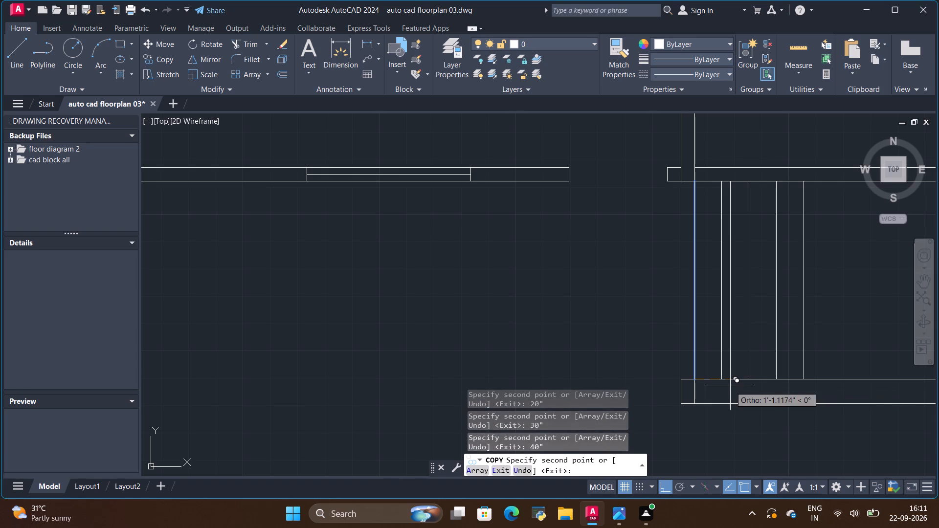
# Place the tread line copies at 50" and 60" from the original line and finish the copying.
pyautogui.press('BackSpace')
pyautogui.press('BackSpace')
pyautogui.press('BackSpace')
pyautogui.press('BackSpace')
pyautogui.write('50')
pyautogui.hotkey('shift', '"')
pyautogui.press('Return')
pyautogui.press('BackSpace')
pyautogui.press('BackSpace')
pyautogui.press('BackSpace')
pyautogui.write('60')
pyautogui.hotkey('shift', '"')
pyautogui.press('Return')
pyautogui.press('Return')
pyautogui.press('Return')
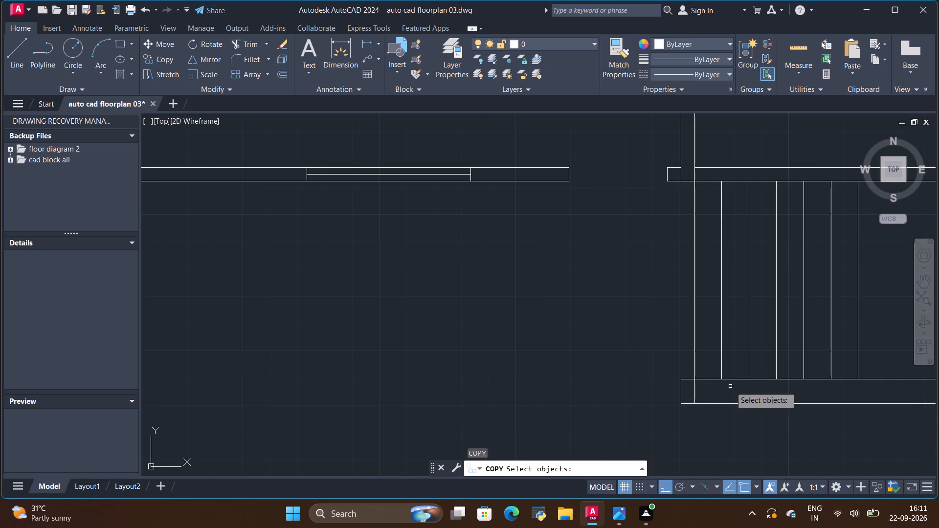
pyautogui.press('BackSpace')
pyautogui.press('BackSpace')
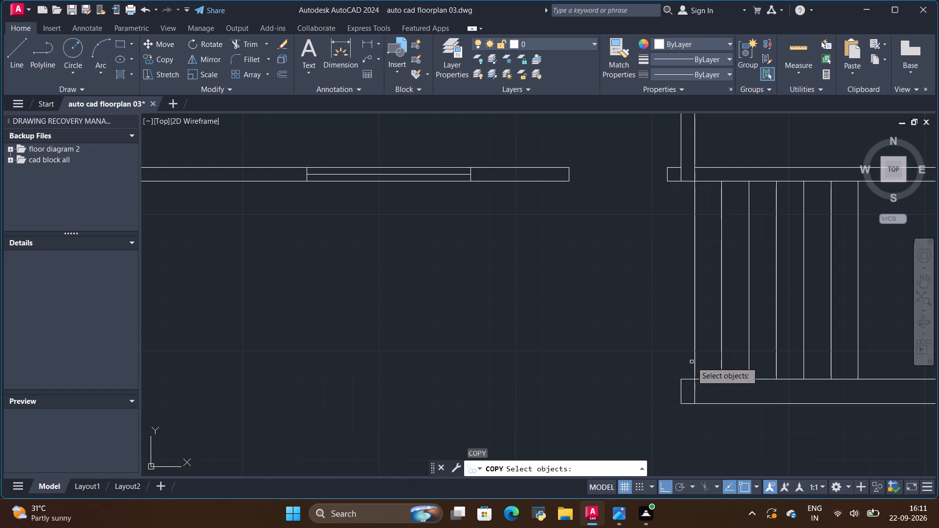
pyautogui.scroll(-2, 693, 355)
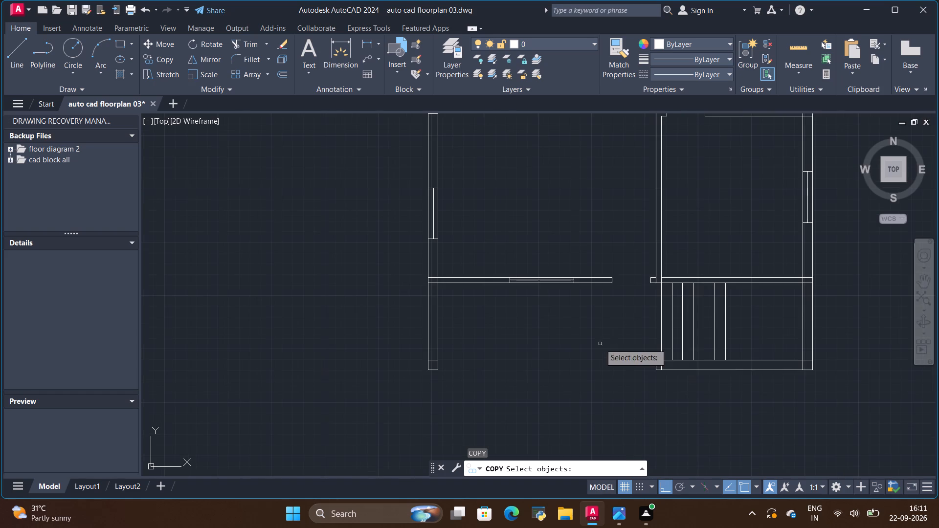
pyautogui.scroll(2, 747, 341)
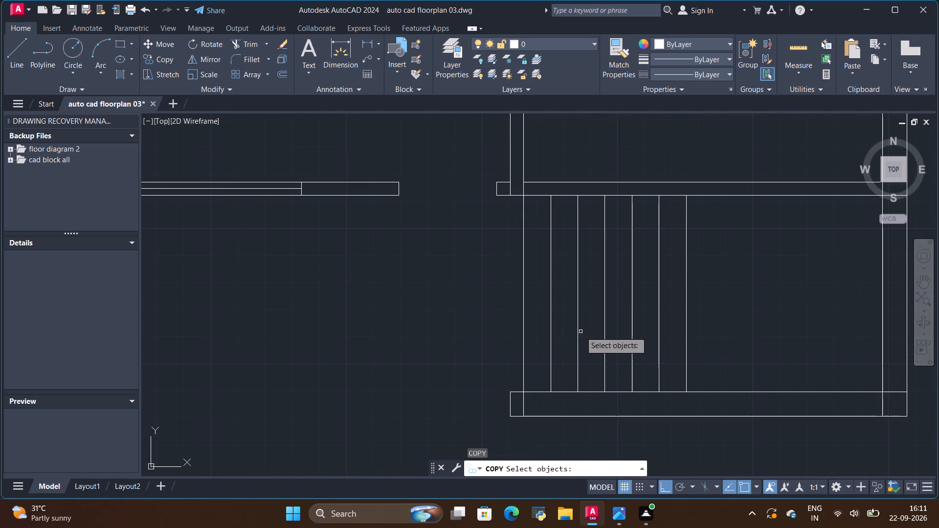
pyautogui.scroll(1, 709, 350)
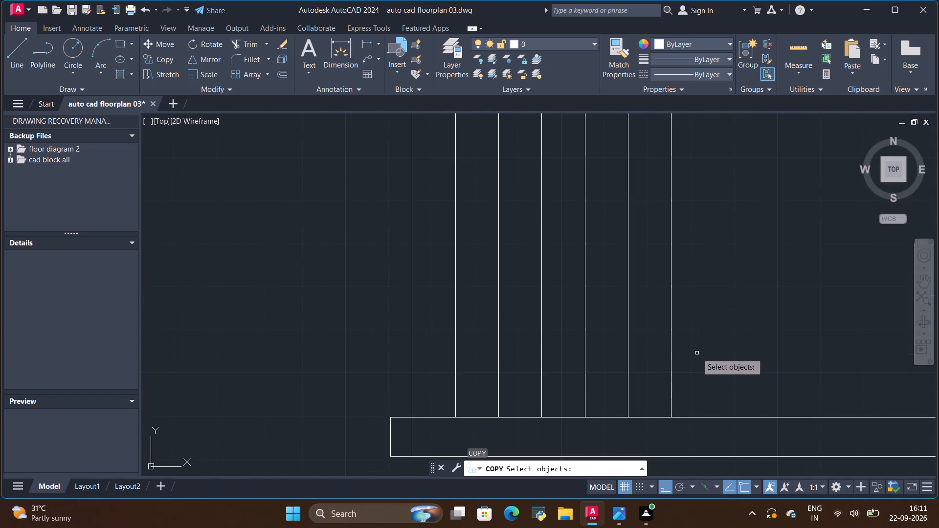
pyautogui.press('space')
# Copy the last tread line toward the outer wall at 10" and 20", using its midpoint as base.
pyautogui.click(671, 362)
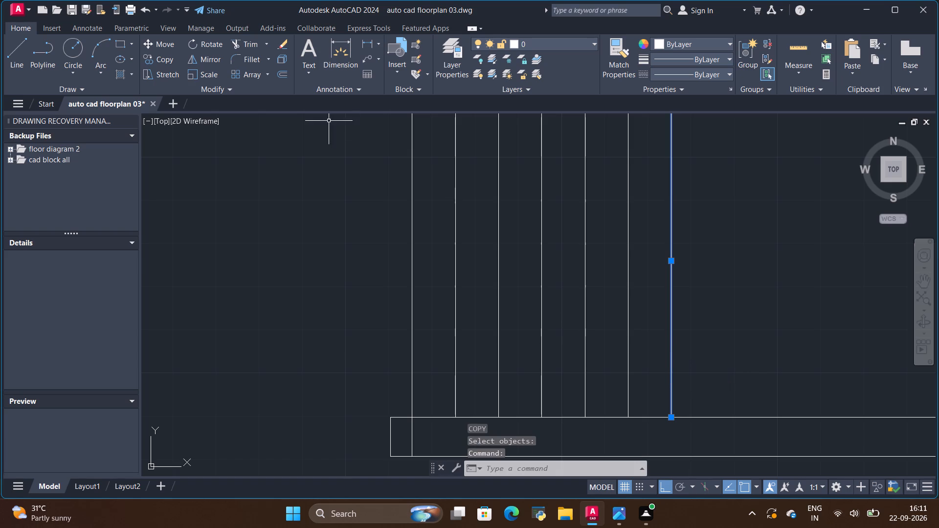
pyautogui.click(169, 63)
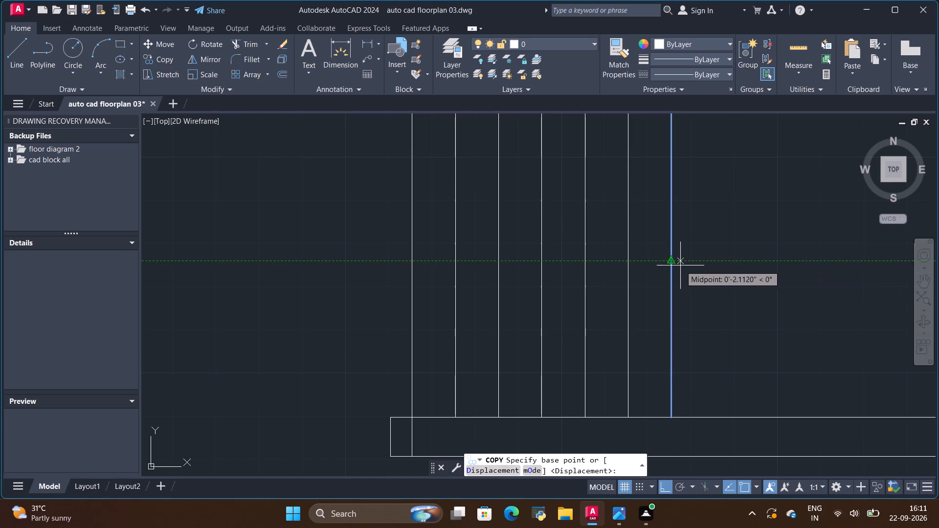
pyautogui.click(674, 264)
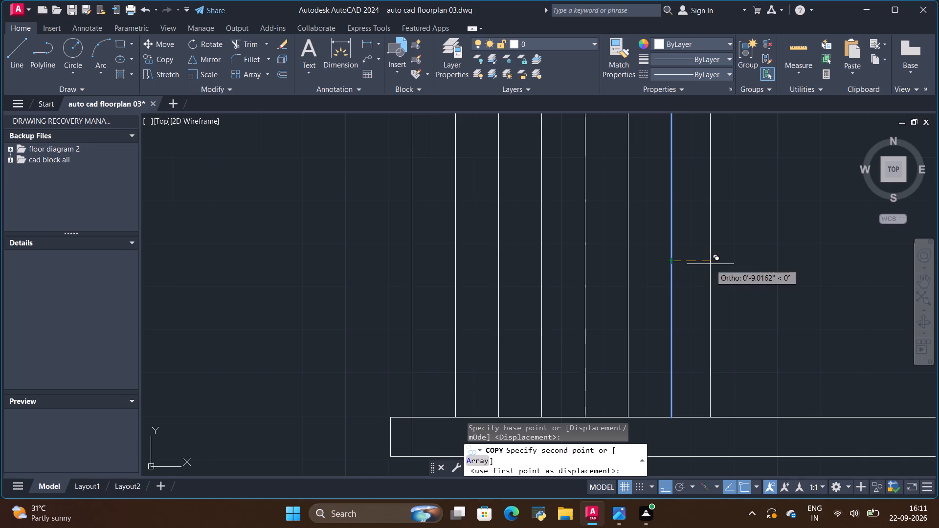
pyautogui.press('BackSpace')
pyautogui.press('BackSpace')
pyautogui.press('1')
pyautogui.press('0')
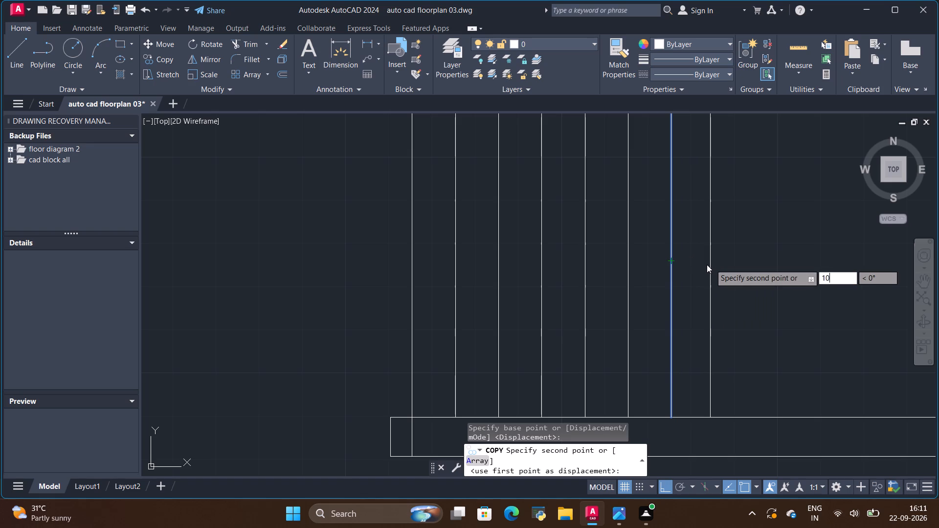
pyautogui.hotkey('shift', '"')
pyautogui.press('Return')
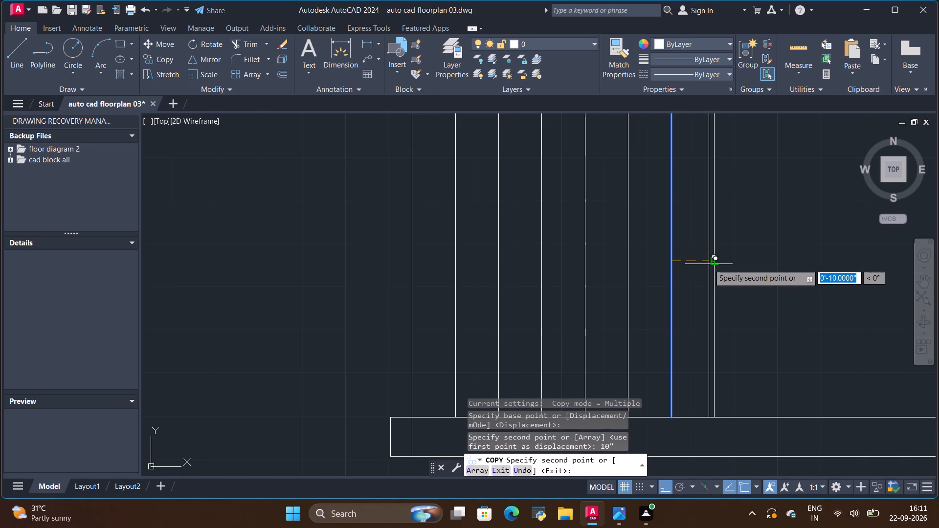
pyautogui.press('BackSpace')
pyautogui.press('BackSpace')
pyautogui.write('20"')
pyautogui.press('Return')
# Place one more tread line copy at 30" from the same base line and finish the copying.
pyautogui.press('BackSpace')
pyautogui.press('BackSpace')
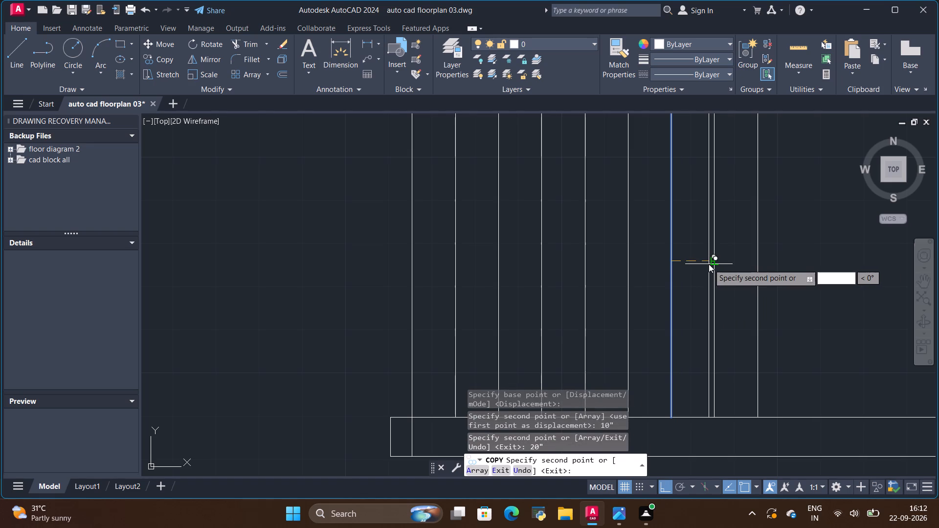
pyautogui.write('30')
pyautogui.hotkey('shift', '"')
pyautogui.press('Return')
pyautogui.scroll(-2, 725, 288)
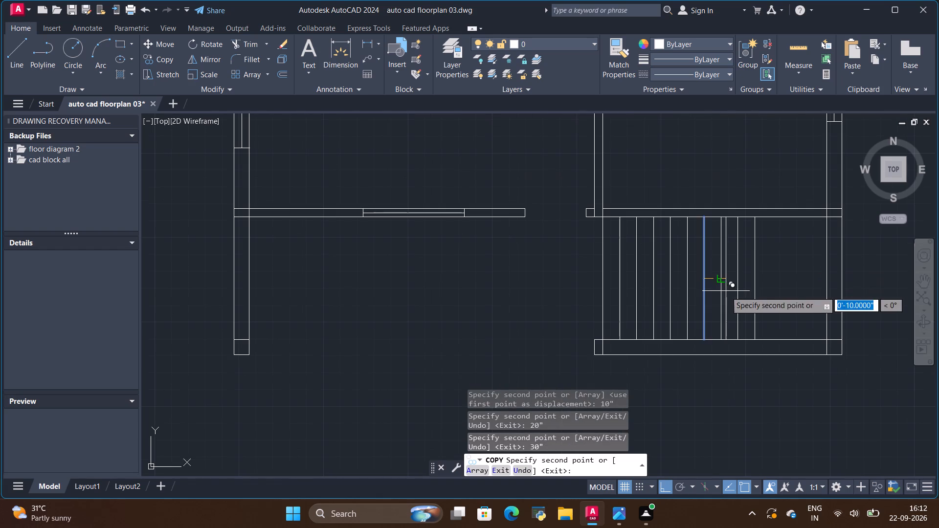
pyautogui.press('space')
# Trim away the staircase's original sitout-side line between the upper and lower walls.
pyautogui.scroll(1, 731, 302)
pyautogui.scroll(-1, 753, 323)
pyautogui.scroll(2, 760, 320)
pyautogui.scroll(-2, 764, 318)
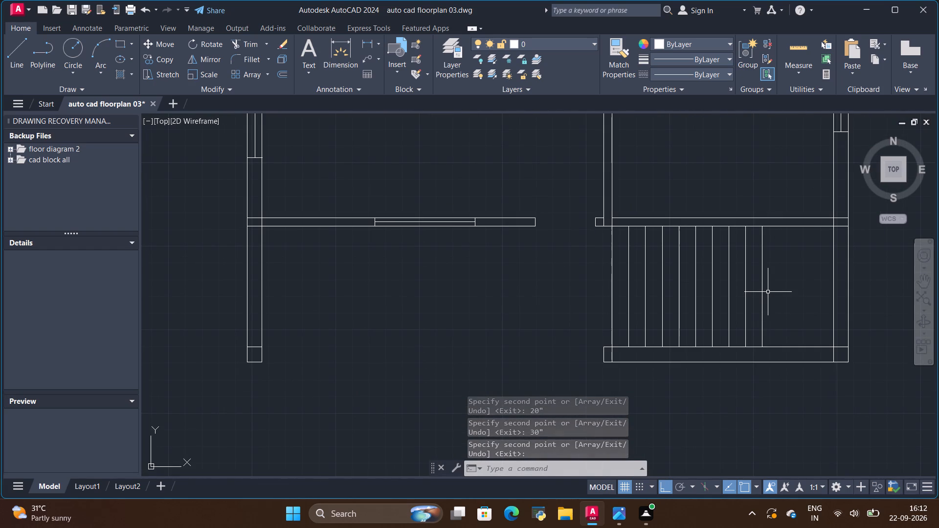
pyautogui.scroll(1, 780, 284)
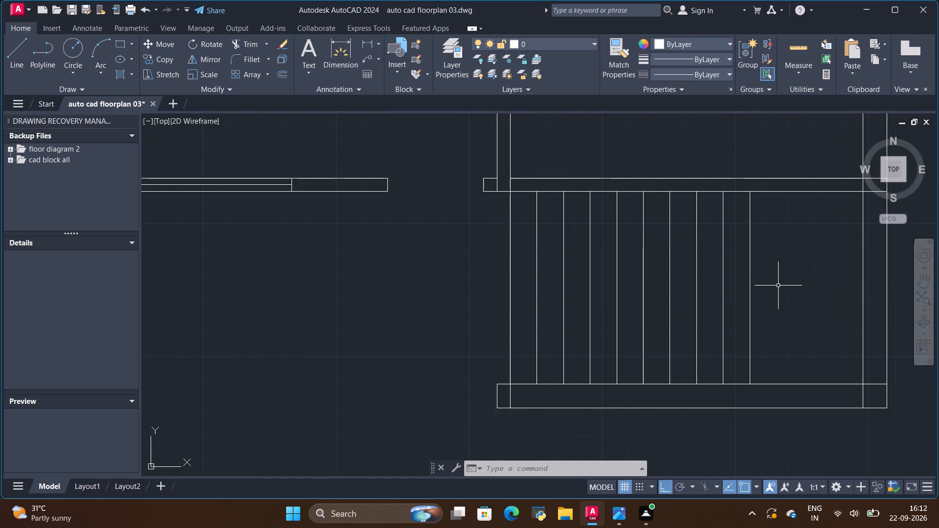
pyautogui.scroll(1, 523, 249)
pyautogui.scroll(-1, 522, 244)
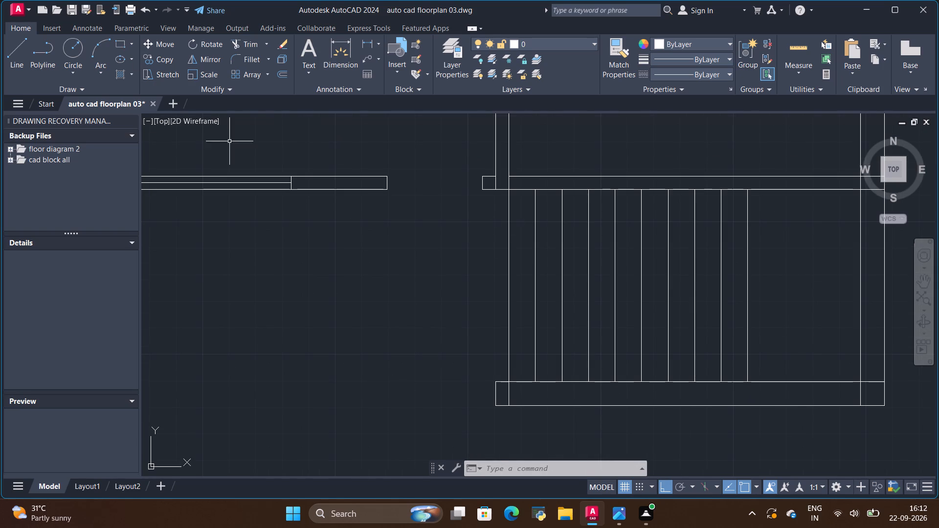
pyautogui.click(253, 43)
pyautogui.scroll(1, 478, 262)
pyautogui.moveTo(542, 273); pyautogui.dragTo(509, 275)
pyautogui.scroll(-1, 455, 252)
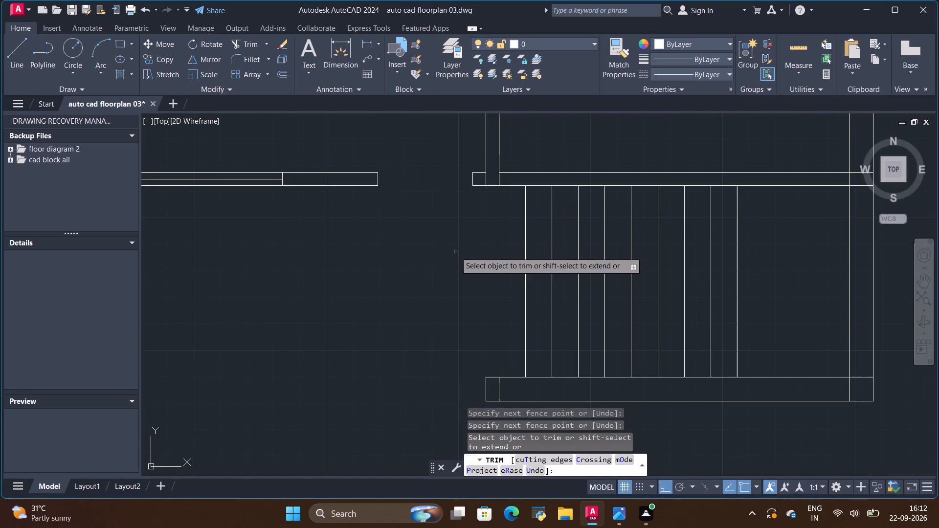
pyautogui.scroll(-2, 440, 254)
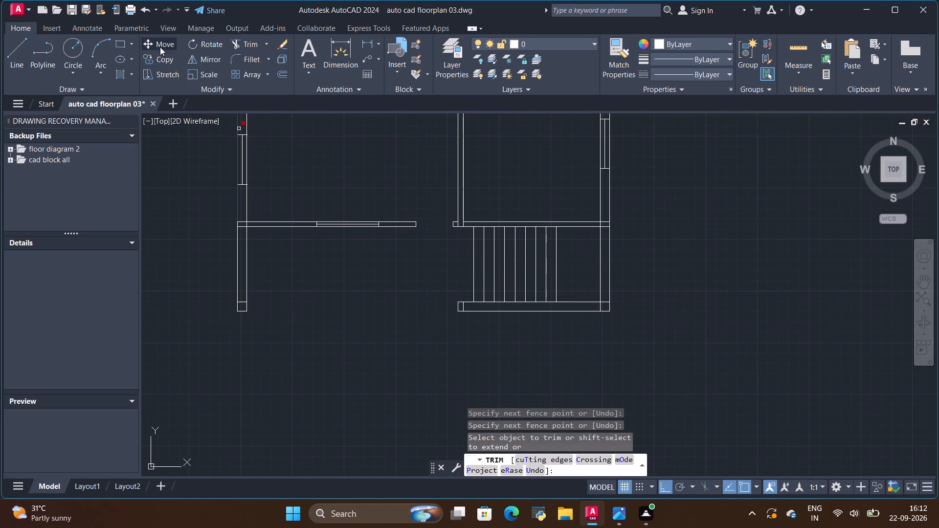
pyautogui.scroll(2, 594, 297)
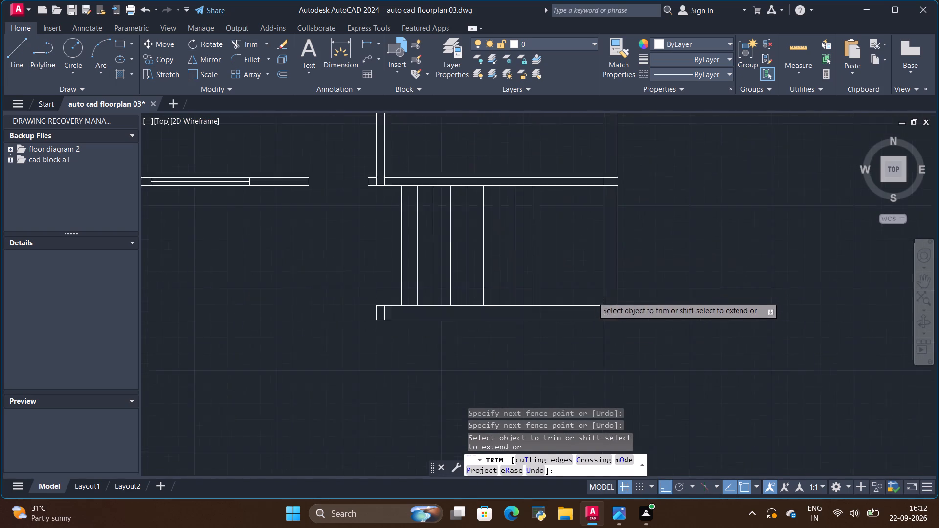
pyautogui.press('space')
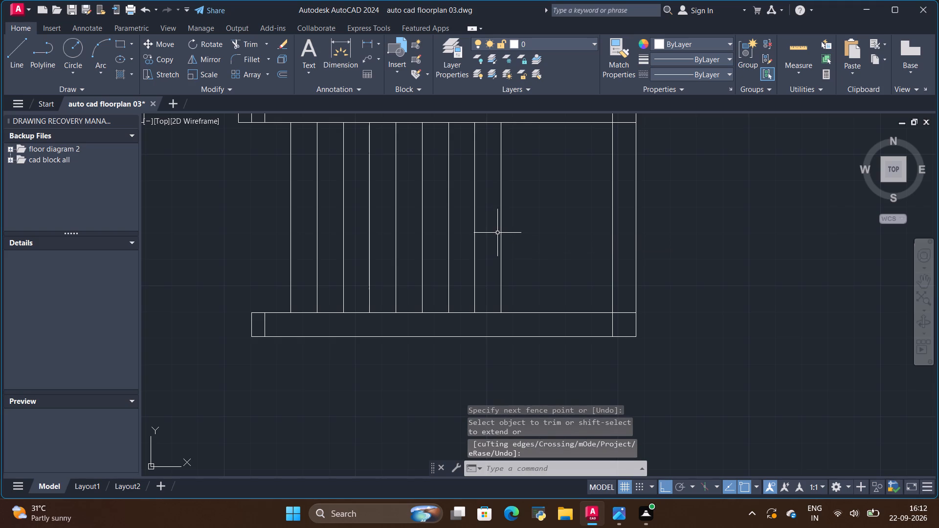
# Copy the tread line nearest the outer wall at 10" and 20" farther toward that wall, using its midpoint as base.
pyautogui.click(499, 233)
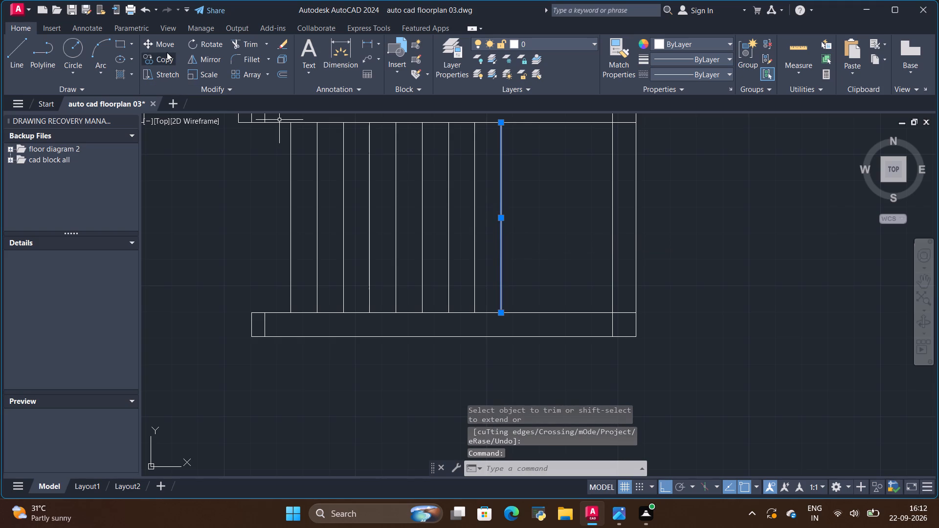
pyautogui.click(168, 57)
pyautogui.scroll(1, 460, 232)
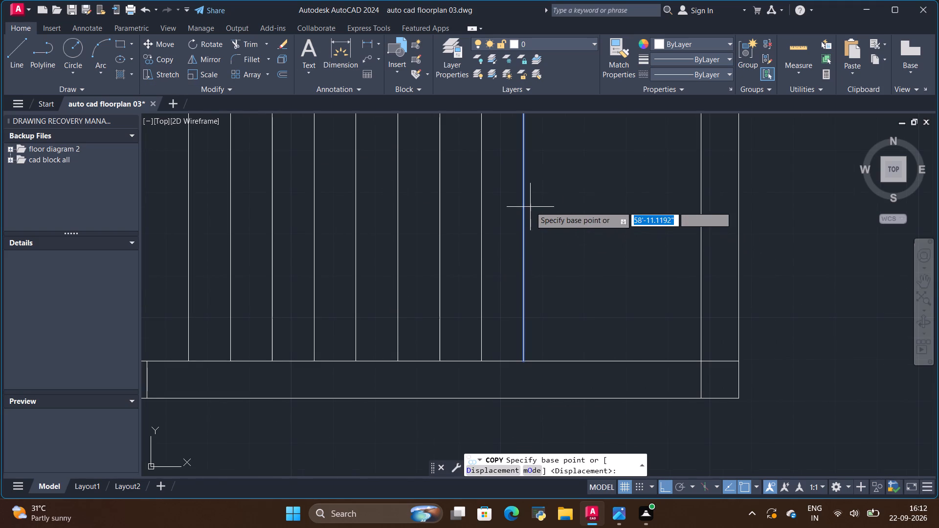
pyautogui.click(526, 208)
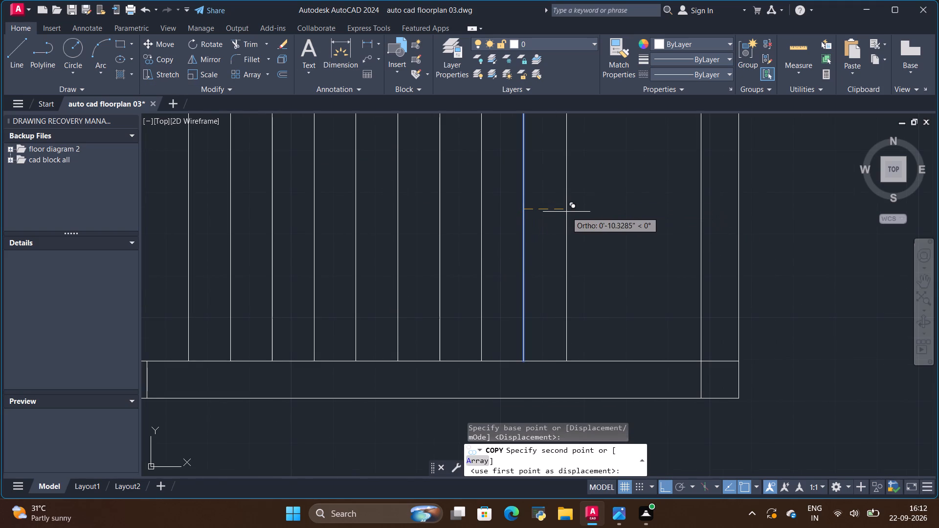
pyautogui.press('BackSpace')
pyautogui.press('BackSpace')
pyautogui.write("10'")
pyautogui.press('BackSpace')
pyautogui.hotkey('shift', '"')
pyautogui.press('Return')
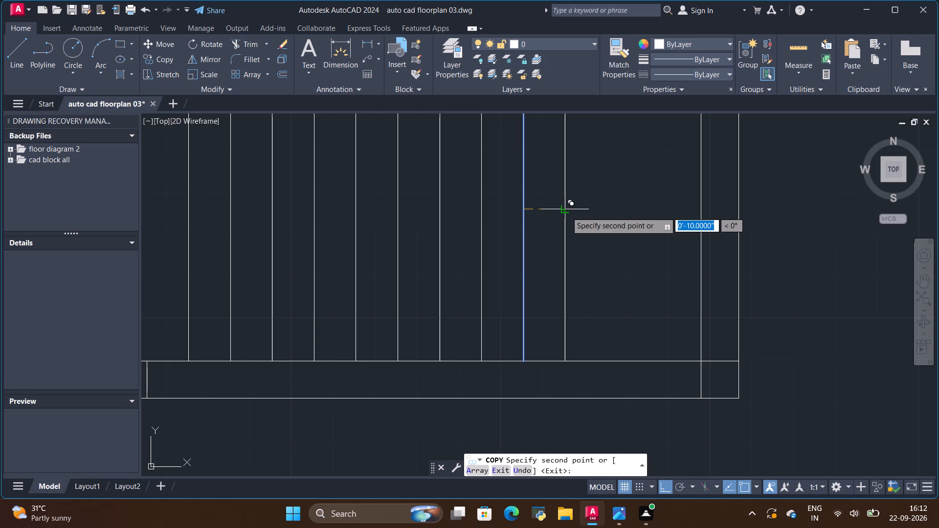
pyautogui.press('BackSpace')
pyautogui.press('BackSpace')
pyautogui.write('20"')
pyautogui.press('Return')
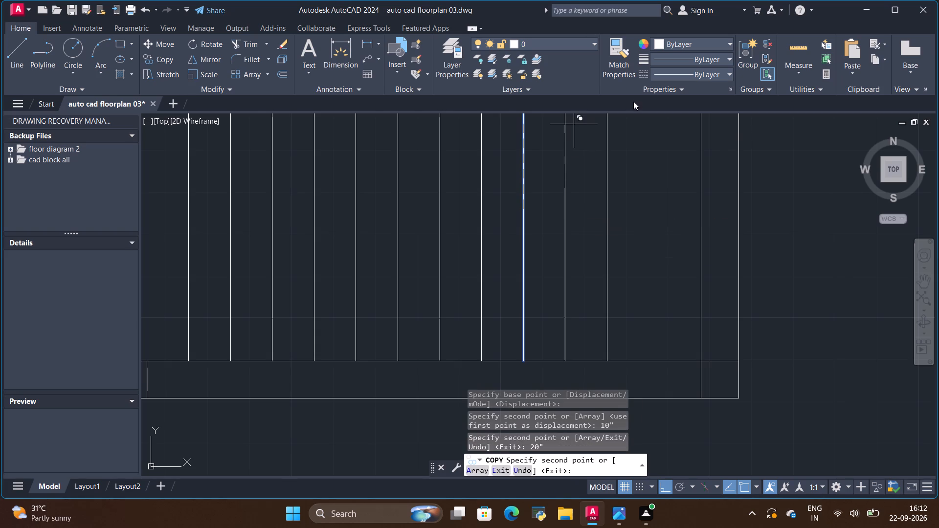
pyautogui.scroll(-3, 685, 263)
pyautogui.press('space')
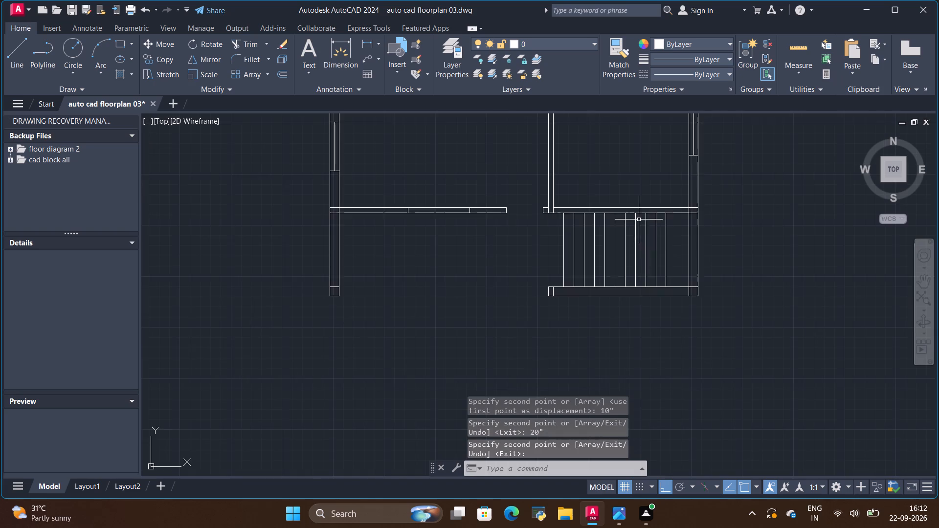
# Draw a horizontal line across the treads from the first tread's midpoint to the inner face of the outer wall.
pyautogui.scroll(2, 639, 215)
pyautogui.scroll(-1, 629, 250)
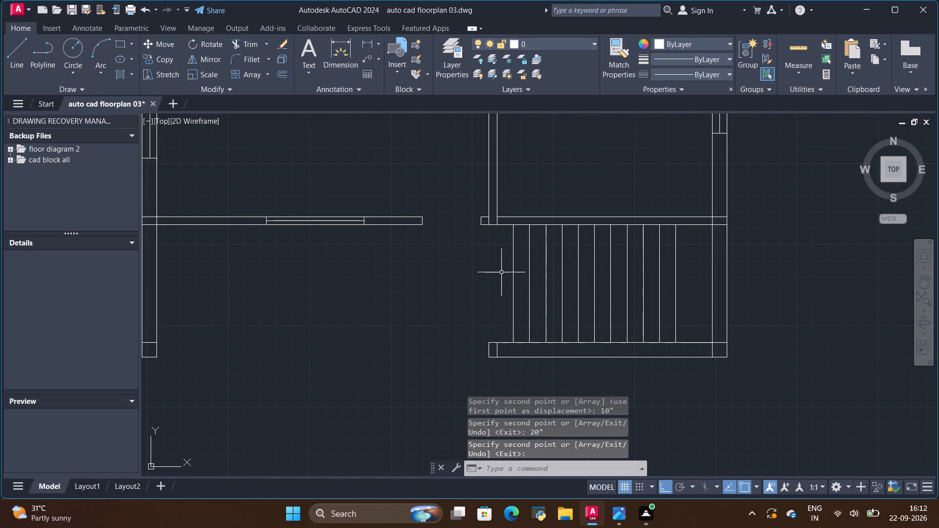
pyautogui.press('space')
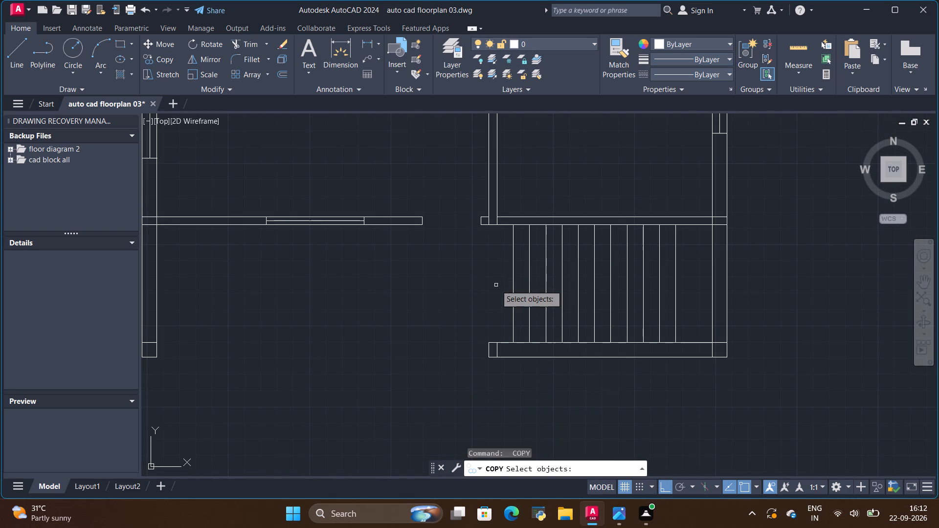
pyautogui.press('space')
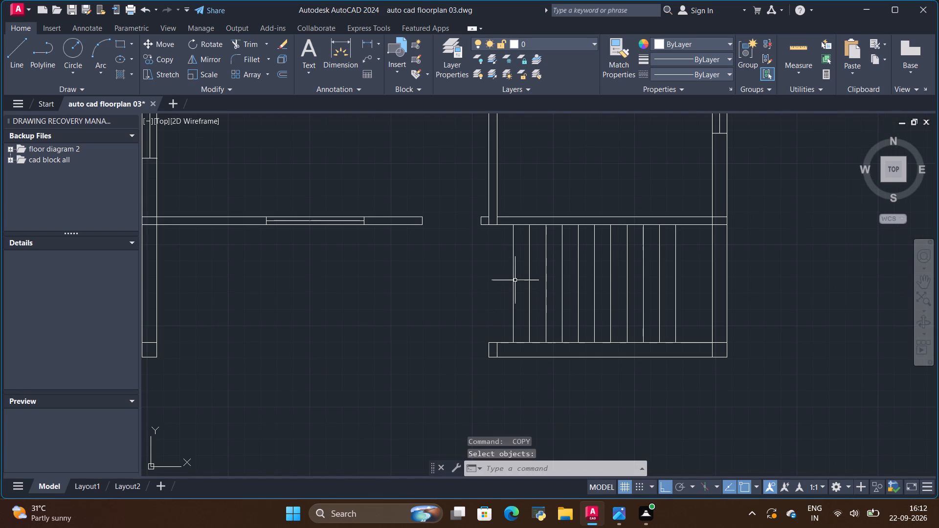
pyautogui.click(514, 274)
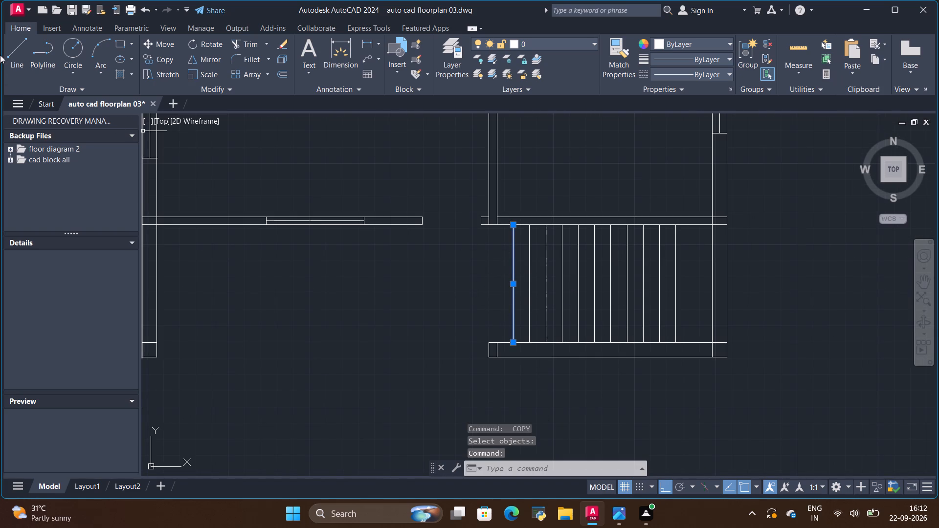
pyautogui.click(22, 53)
pyautogui.scroll(1, 430, 308)
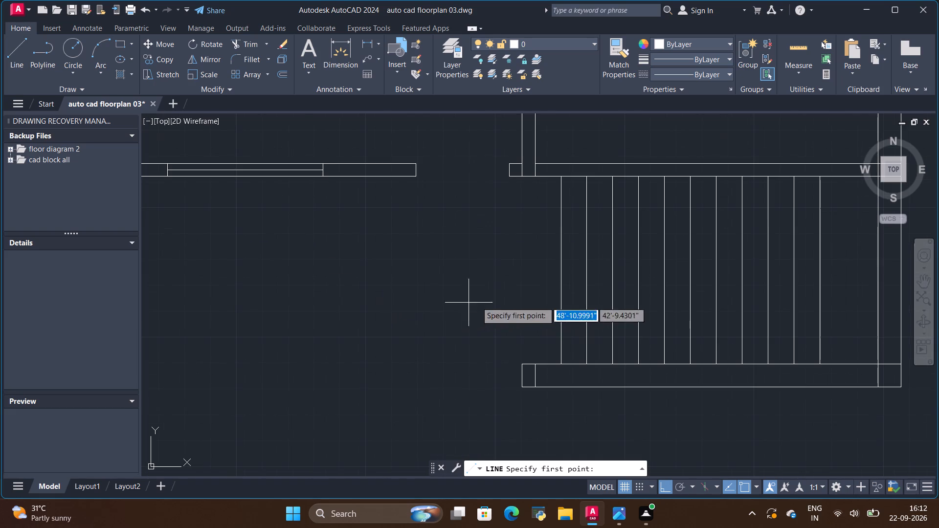
pyautogui.click(564, 270)
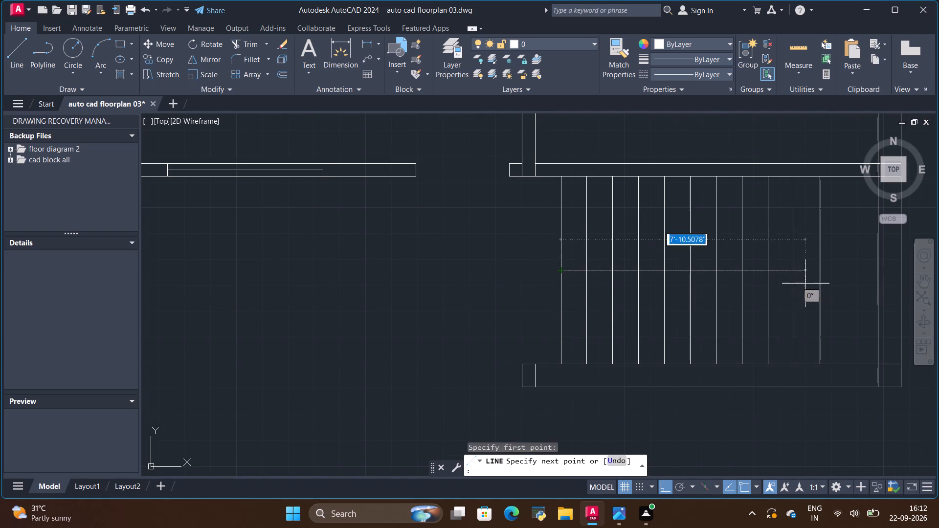
pyautogui.click(877, 271)
pyautogui.press('space')
pyautogui.scroll(-2, 575, 271)
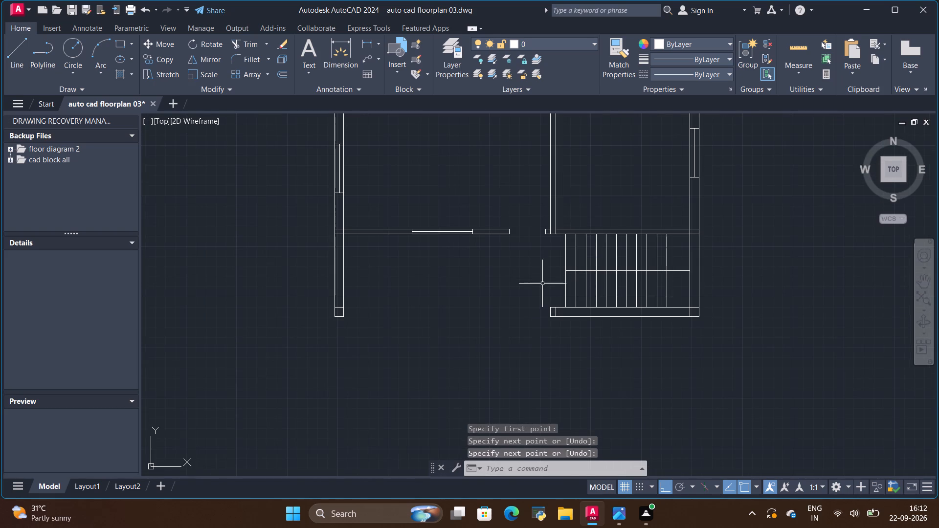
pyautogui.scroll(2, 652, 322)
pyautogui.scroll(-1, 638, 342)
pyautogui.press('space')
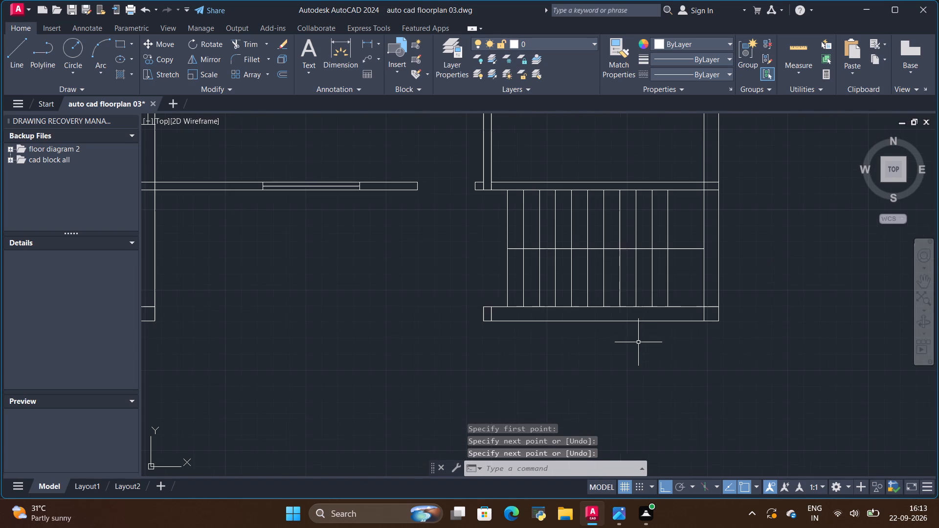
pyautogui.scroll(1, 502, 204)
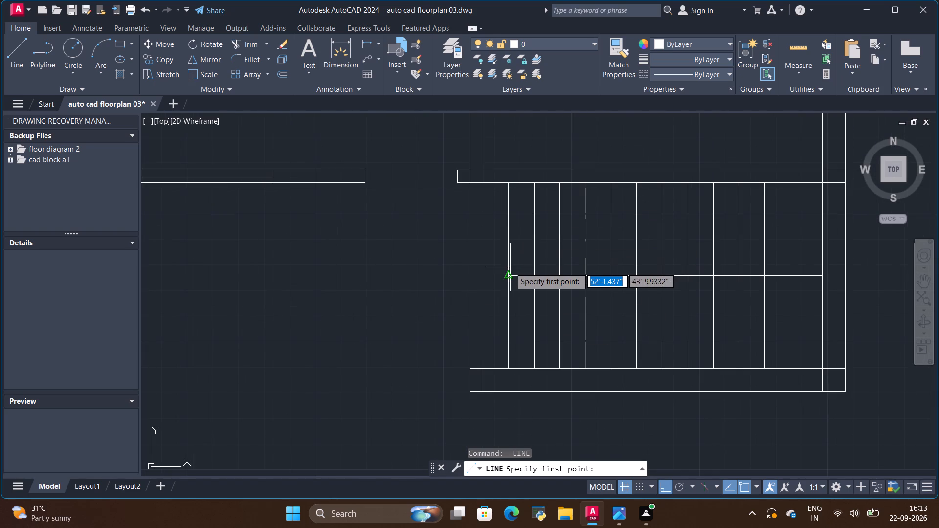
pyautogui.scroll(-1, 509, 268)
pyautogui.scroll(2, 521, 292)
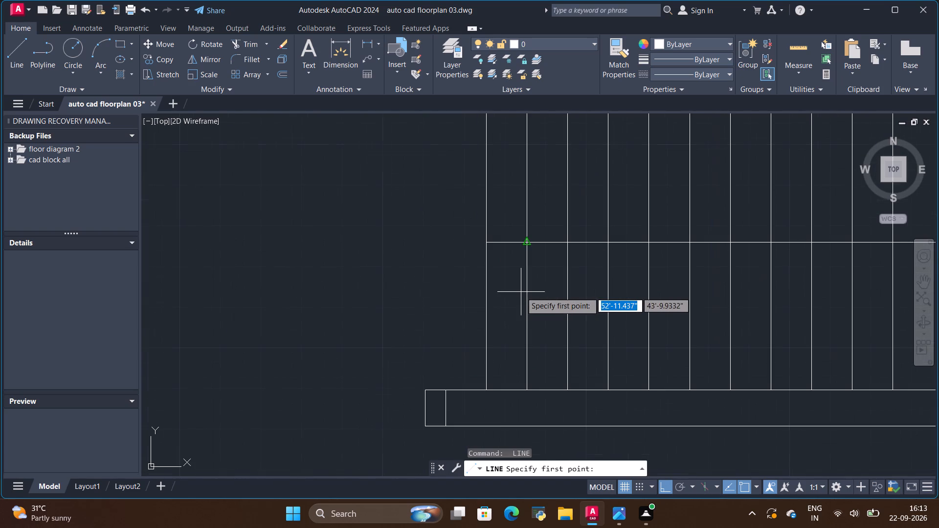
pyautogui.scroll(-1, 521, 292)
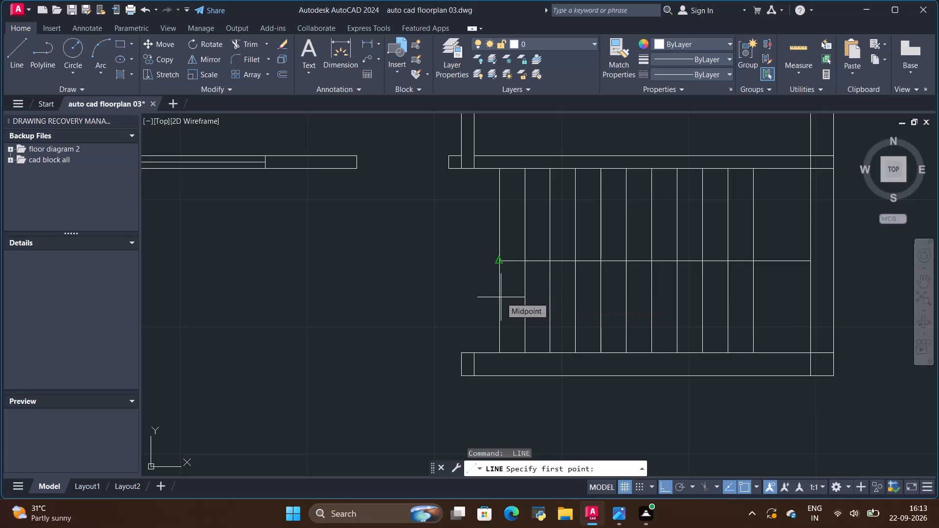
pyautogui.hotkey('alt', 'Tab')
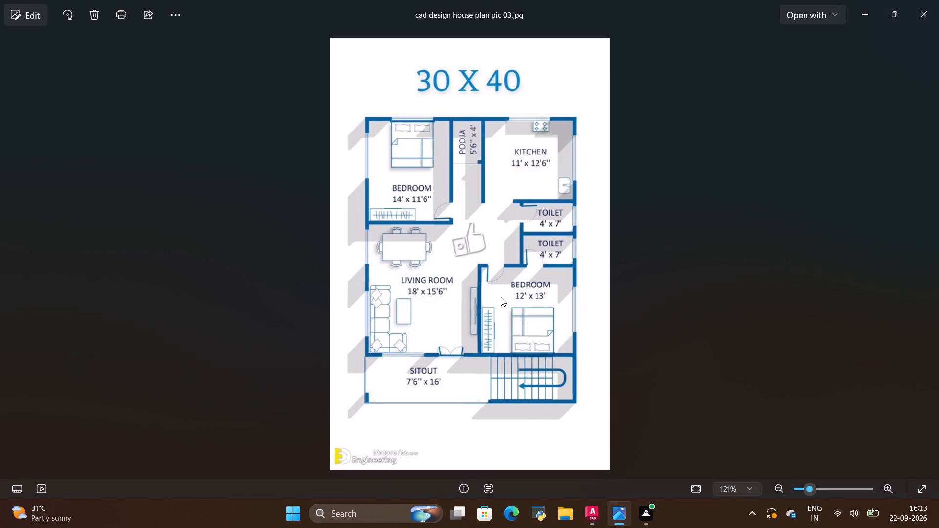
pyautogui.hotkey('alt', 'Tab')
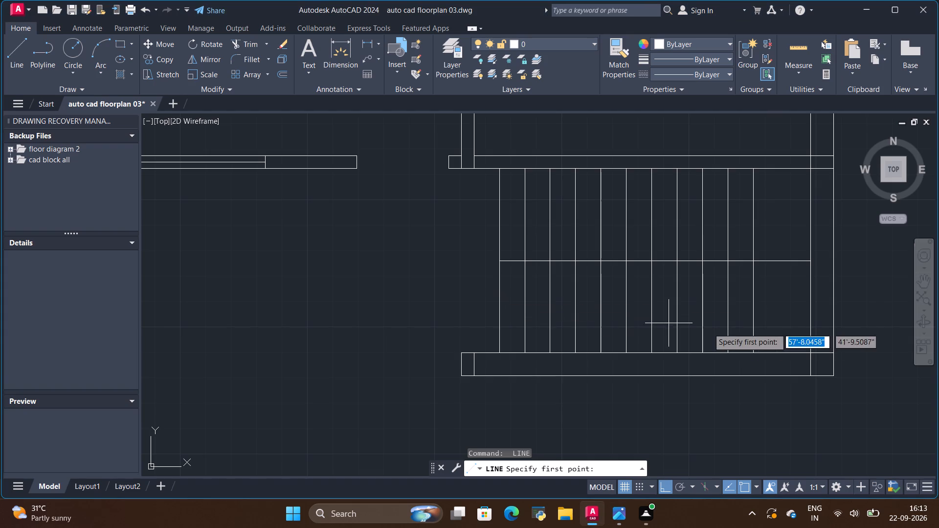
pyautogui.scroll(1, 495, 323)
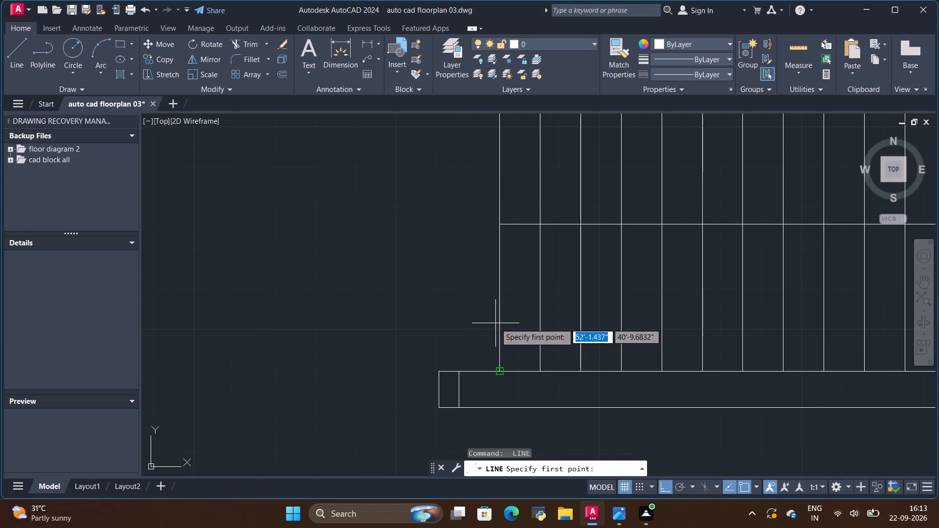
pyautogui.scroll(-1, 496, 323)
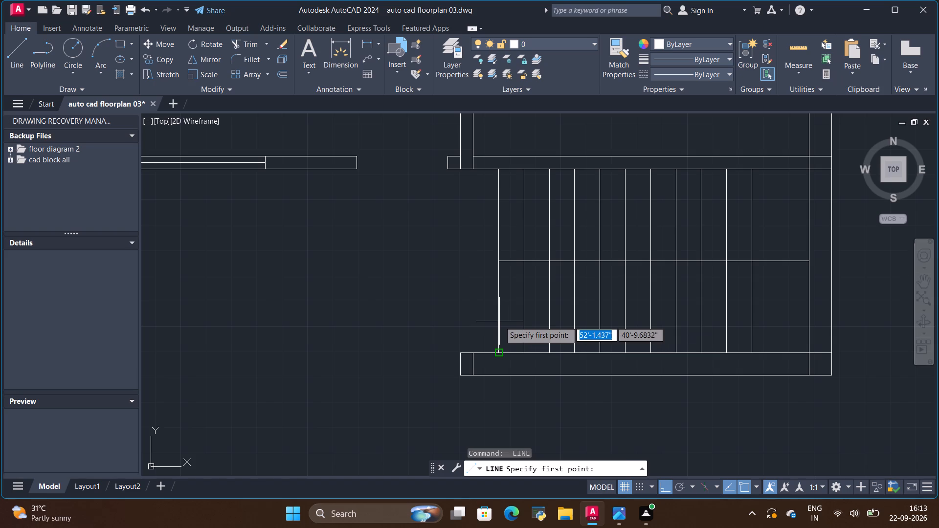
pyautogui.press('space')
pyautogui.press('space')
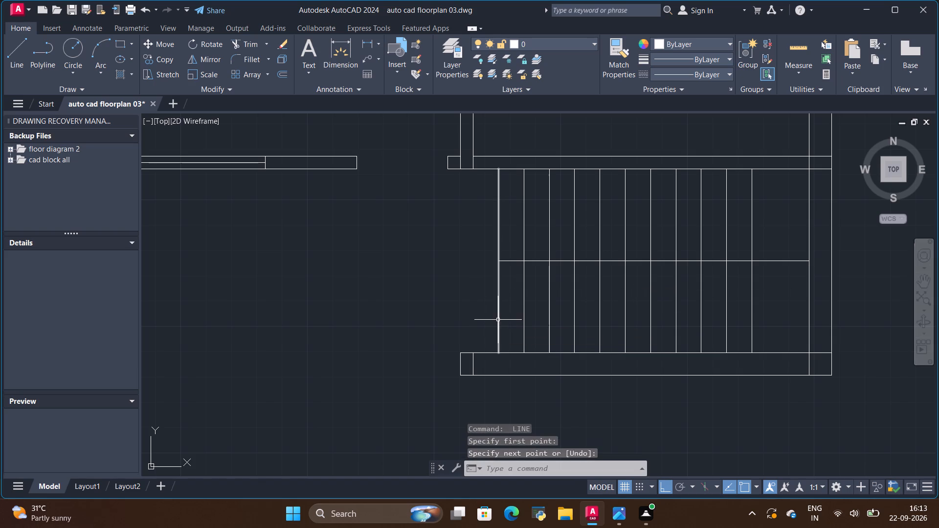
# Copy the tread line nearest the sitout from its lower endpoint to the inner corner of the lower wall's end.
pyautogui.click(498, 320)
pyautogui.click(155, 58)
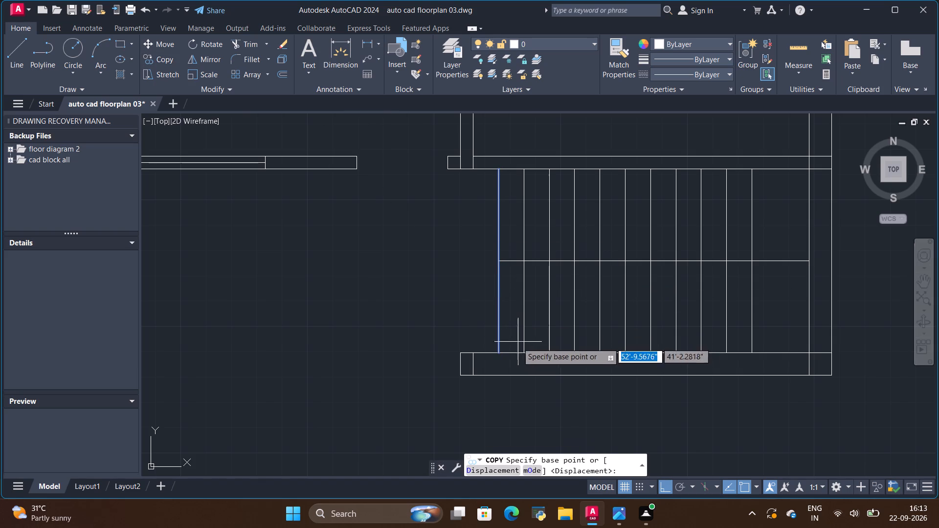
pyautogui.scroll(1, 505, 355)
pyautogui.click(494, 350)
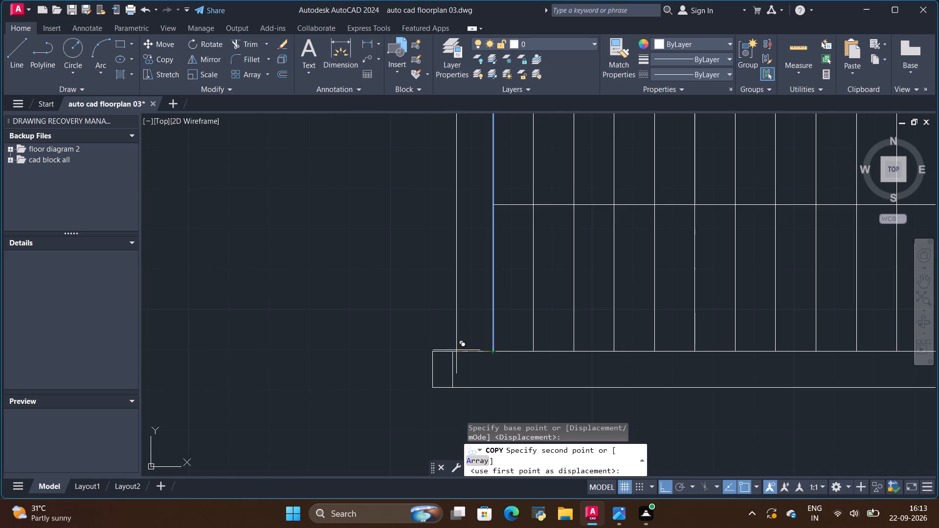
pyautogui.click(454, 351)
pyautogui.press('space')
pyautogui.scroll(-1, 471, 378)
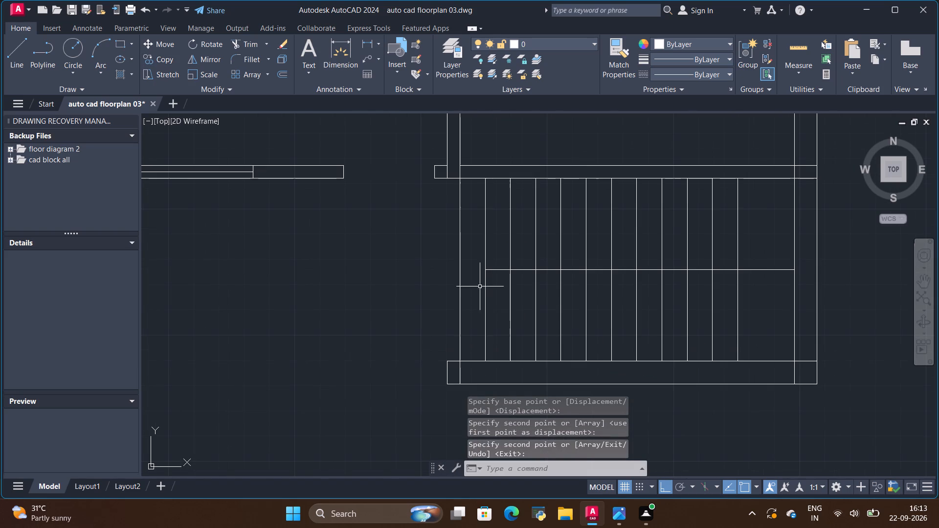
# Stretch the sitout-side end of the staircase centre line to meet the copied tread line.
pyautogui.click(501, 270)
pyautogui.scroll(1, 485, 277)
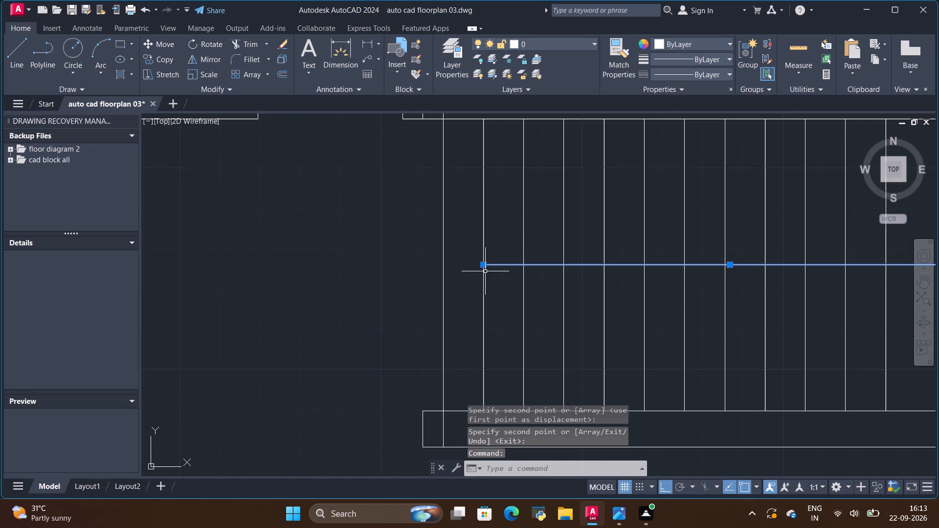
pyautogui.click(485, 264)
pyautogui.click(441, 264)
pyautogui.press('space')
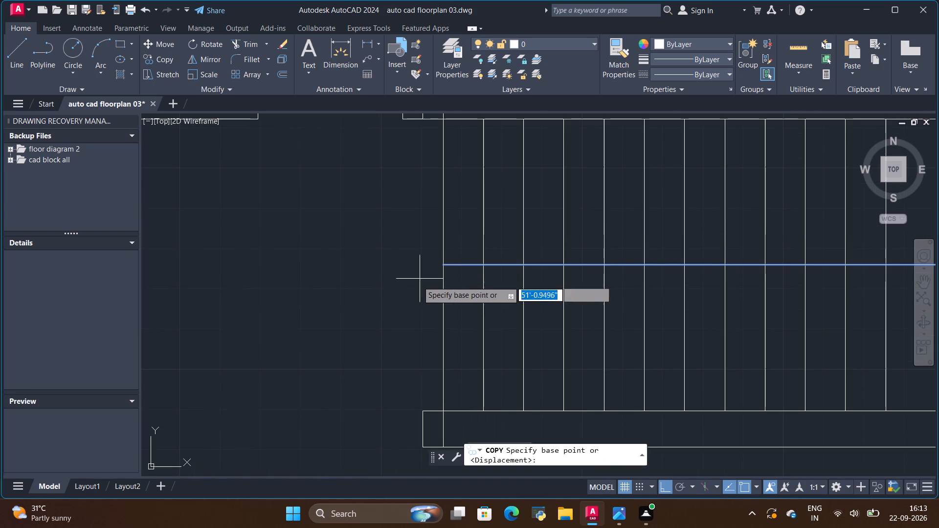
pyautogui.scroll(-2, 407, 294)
# Trim away the tread line nearest the outer wall, both above and below the centre line.
pyautogui.click(250, 39)
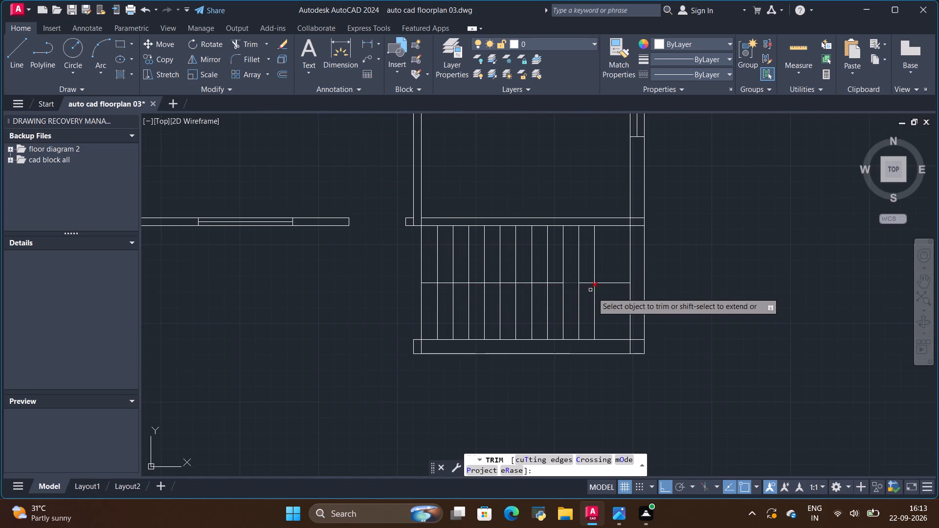
pyautogui.scroll(3, 596, 295)
pyautogui.moveTo(587, 193); pyautogui.dragTo(541, 193)
pyautogui.moveTo(618, 285); pyautogui.dragTo(563, 294)
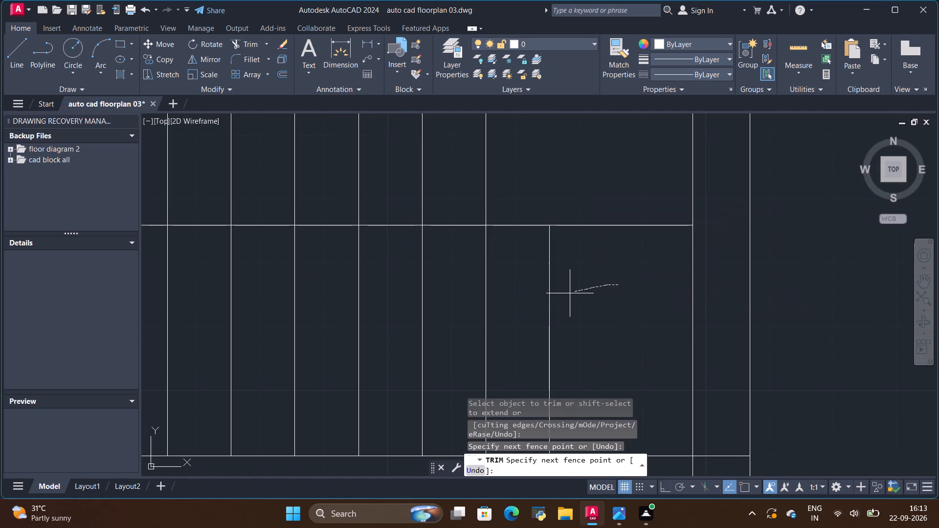
pyautogui.moveTo(563, 294); pyautogui.dragTo(546, 301)
pyautogui.scroll(-2, 603, 305)
pyautogui.press('space')
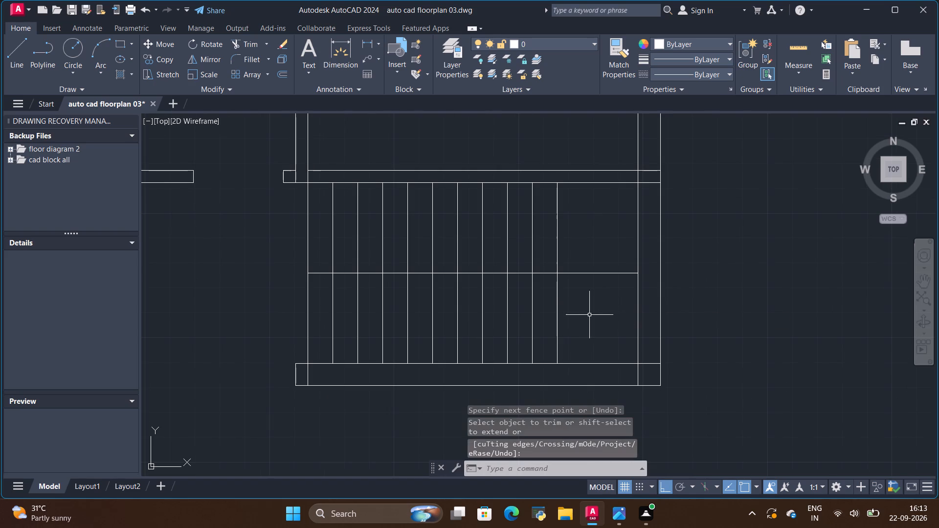
# Examine the staircase treads and centre line in relation to the surrounding walls and sitout.
pyautogui.scroll(-2, 704, 327)
pyautogui.scroll(2, 560, 322)
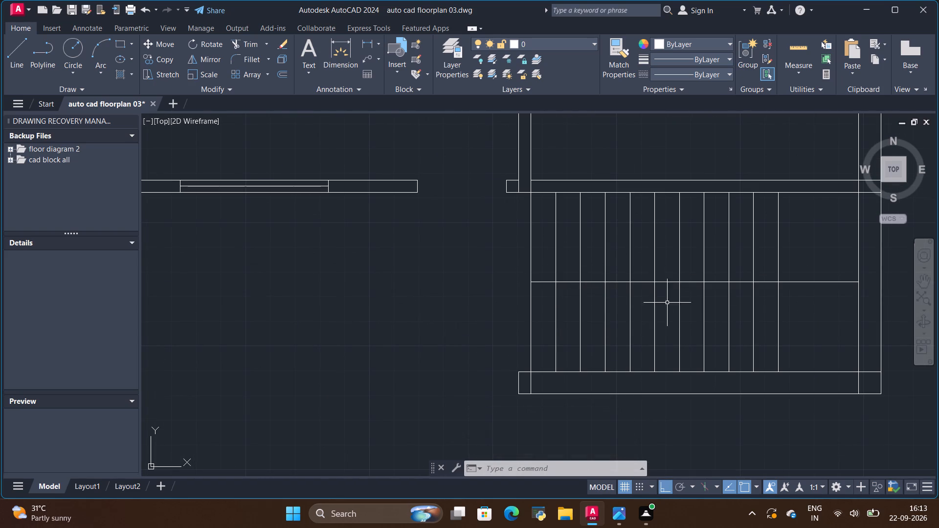
pyautogui.scroll(-1, 771, 298)
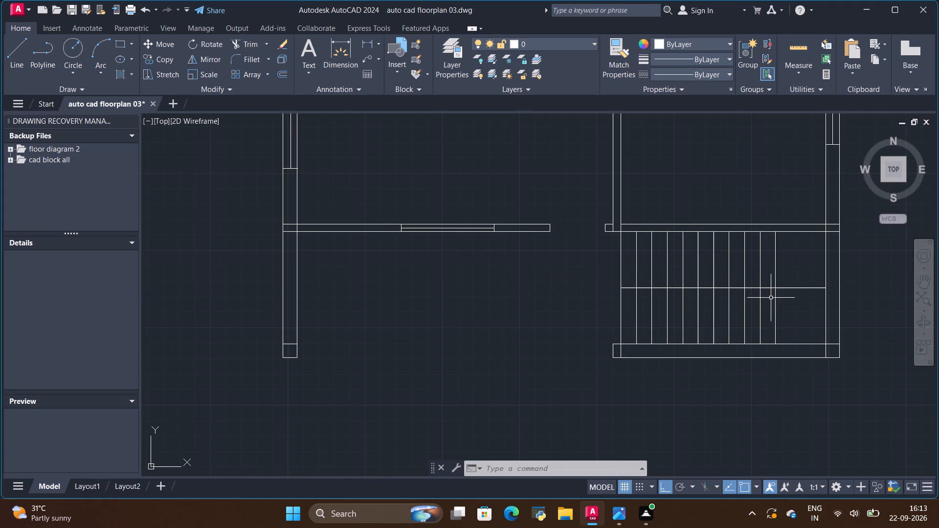
pyautogui.scroll(-2, 771, 298)
pyautogui.scroll(2, 782, 204)
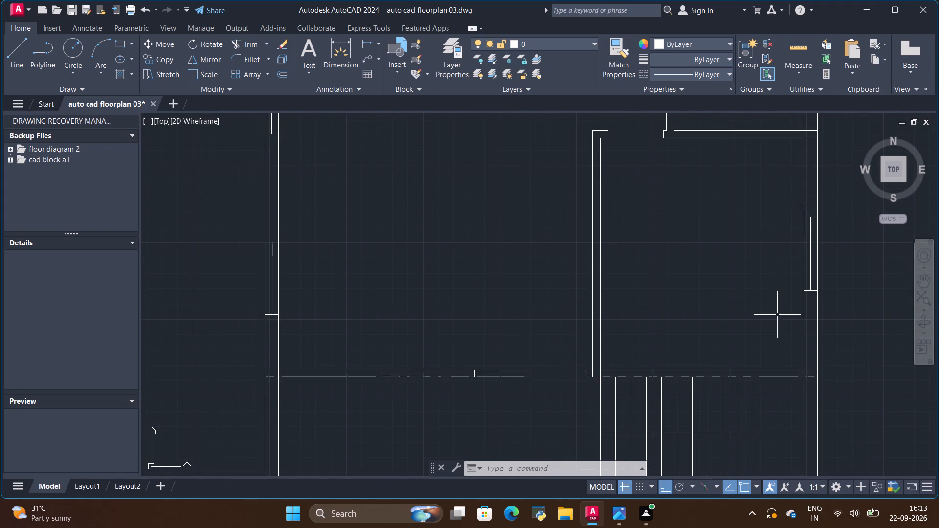
pyautogui.scroll(-1, 757, 287)
pyautogui.scroll(2, 771, 403)
pyautogui.scroll(-1, 742, 389)
pyautogui.scroll(2, 756, 432)
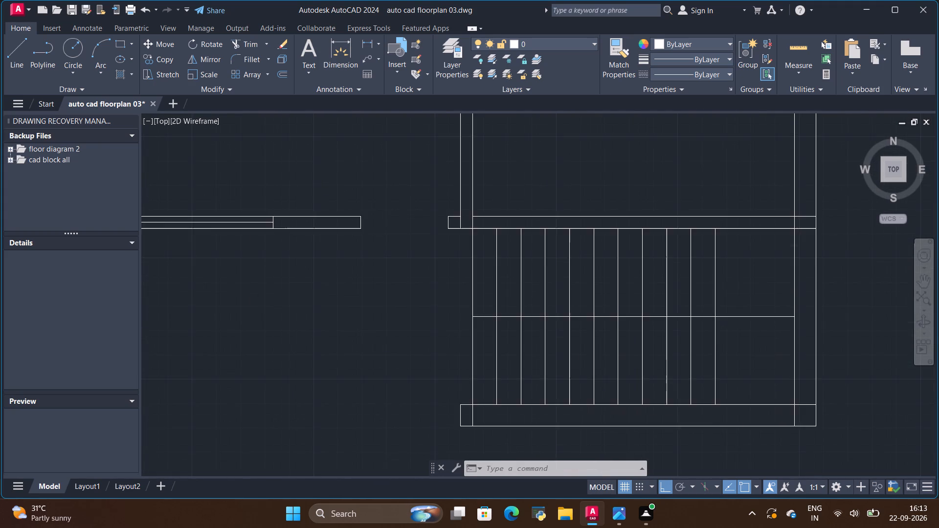
pyautogui.scroll(-1, 751, 420)
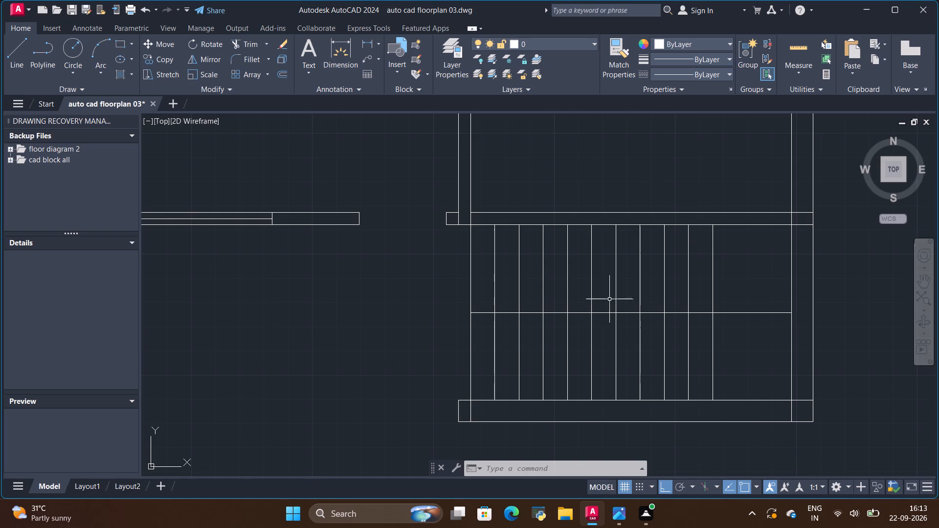
pyautogui.scroll(1, 469, 288)
pyautogui.scroll(-1, 479, 295)
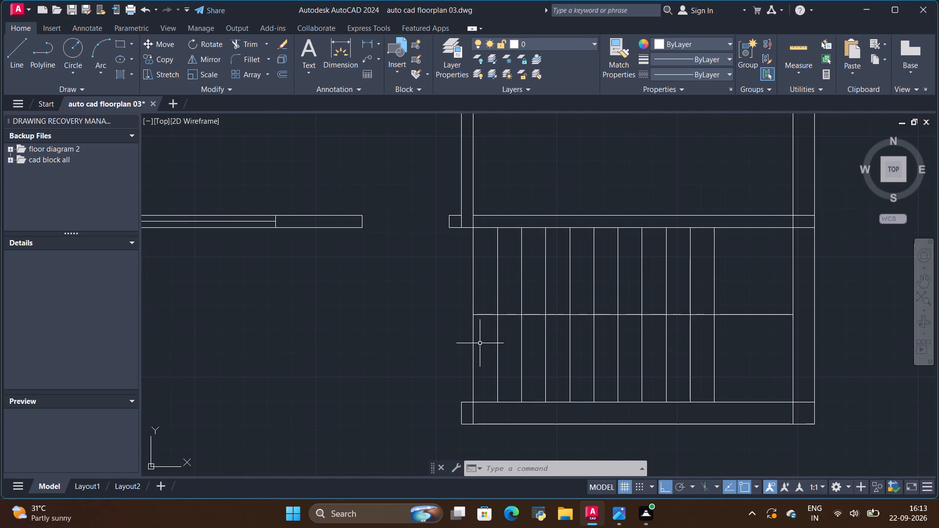
pyautogui.scroll(1, 478, 360)
pyautogui.scroll(-1, 481, 291)
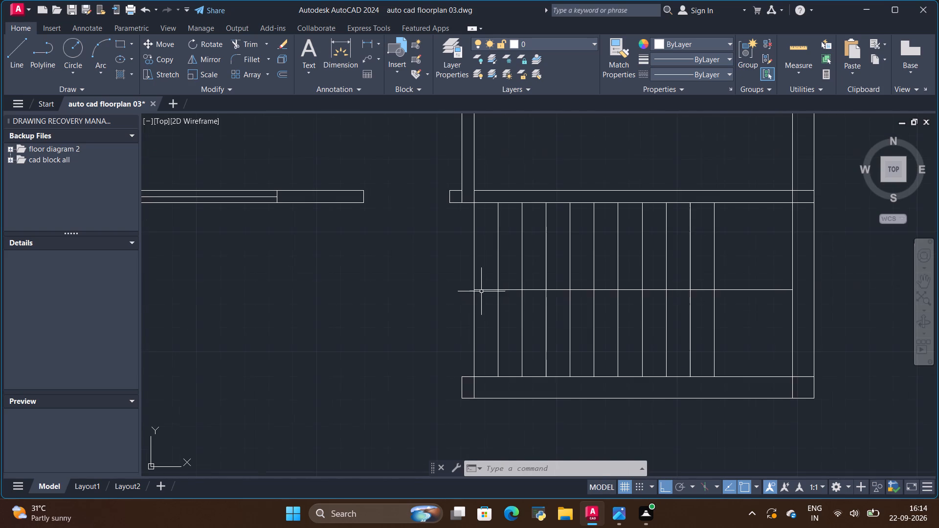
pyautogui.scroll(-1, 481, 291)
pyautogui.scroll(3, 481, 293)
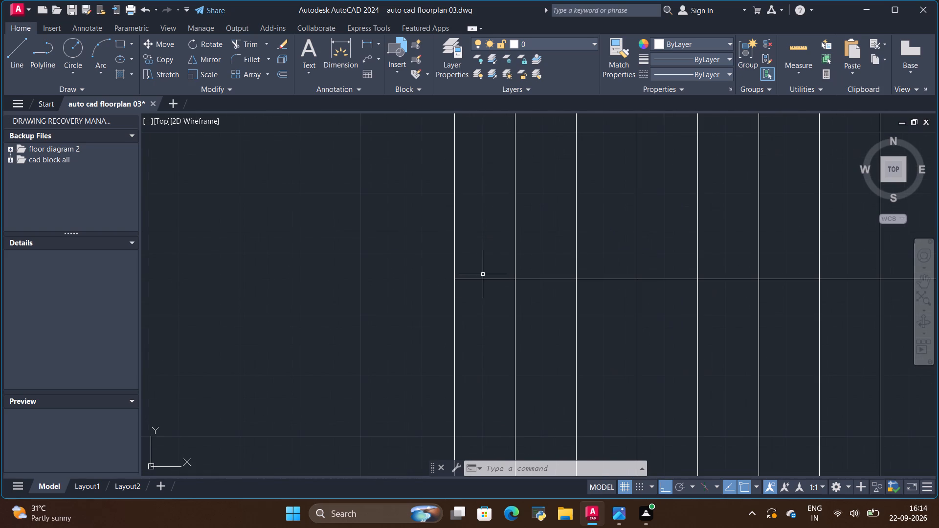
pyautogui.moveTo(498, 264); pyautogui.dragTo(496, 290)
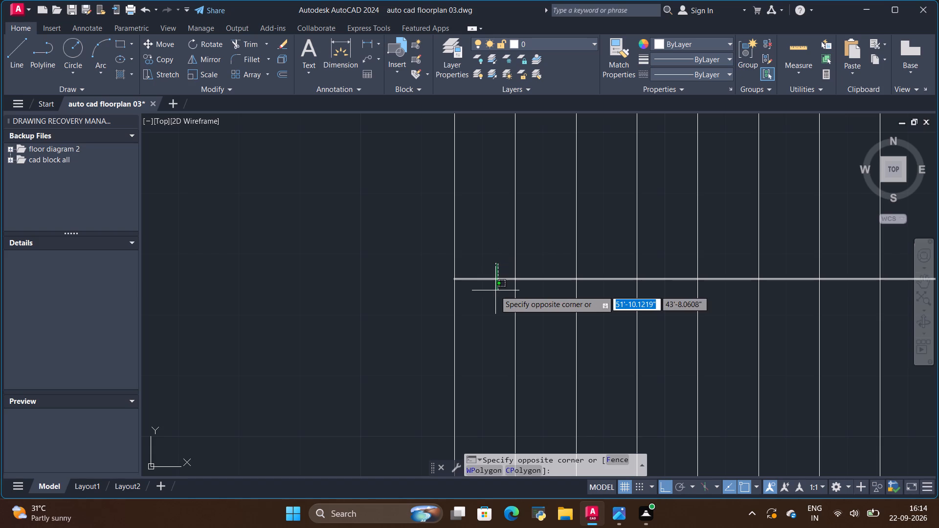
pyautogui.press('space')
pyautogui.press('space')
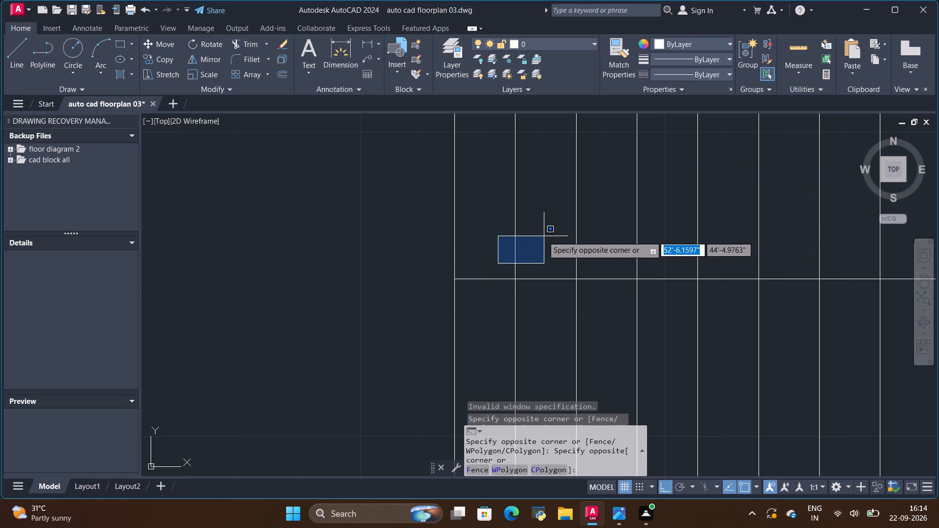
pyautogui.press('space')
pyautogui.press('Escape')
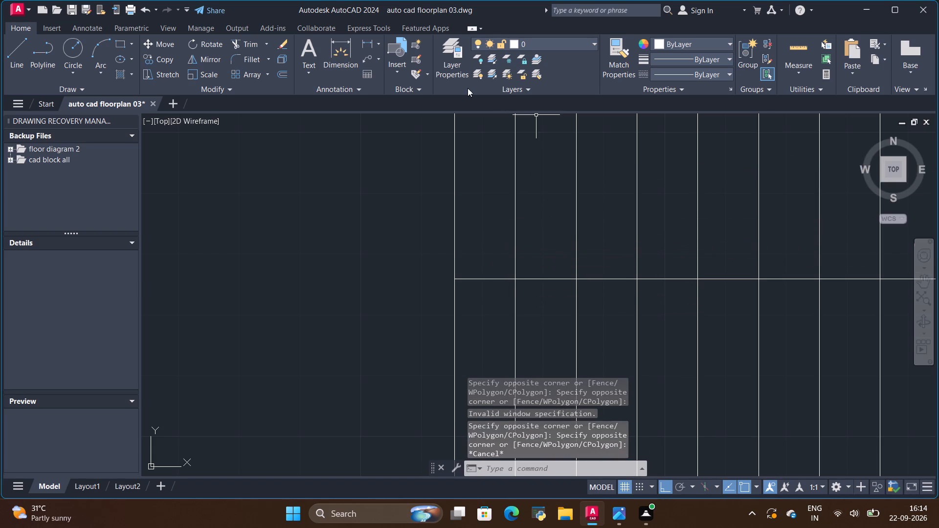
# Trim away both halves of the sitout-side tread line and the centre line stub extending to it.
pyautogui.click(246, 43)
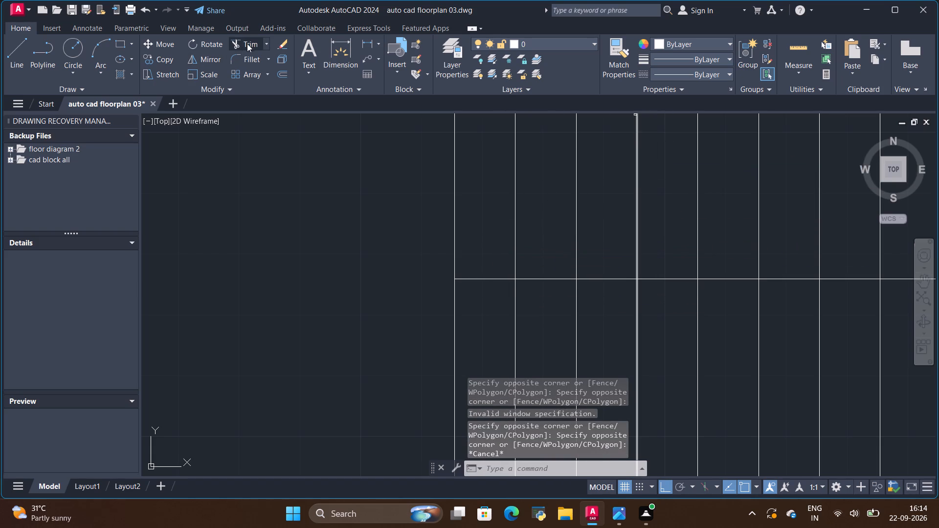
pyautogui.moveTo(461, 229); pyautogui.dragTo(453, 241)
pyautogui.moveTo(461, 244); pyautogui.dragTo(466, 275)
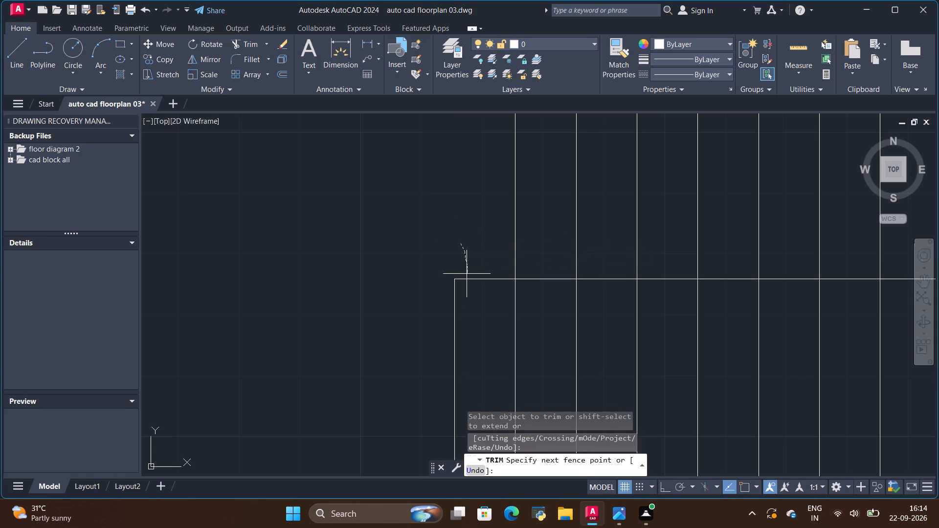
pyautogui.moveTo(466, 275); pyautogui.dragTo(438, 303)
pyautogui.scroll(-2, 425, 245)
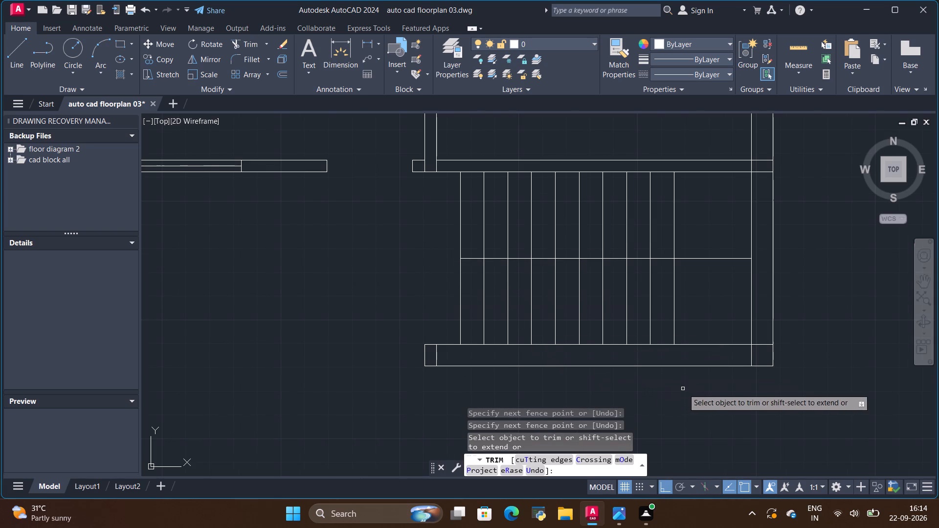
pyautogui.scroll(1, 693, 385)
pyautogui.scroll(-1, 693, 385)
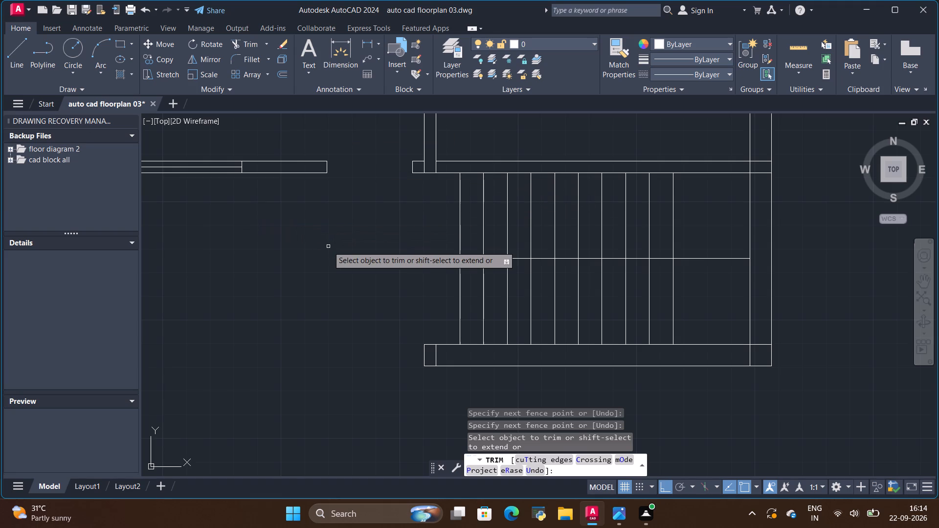
# Save the floor plan drawing.
pyautogui.hotkey('ctrl', 's')
pyautogui.hotkey('ctrl', 's')
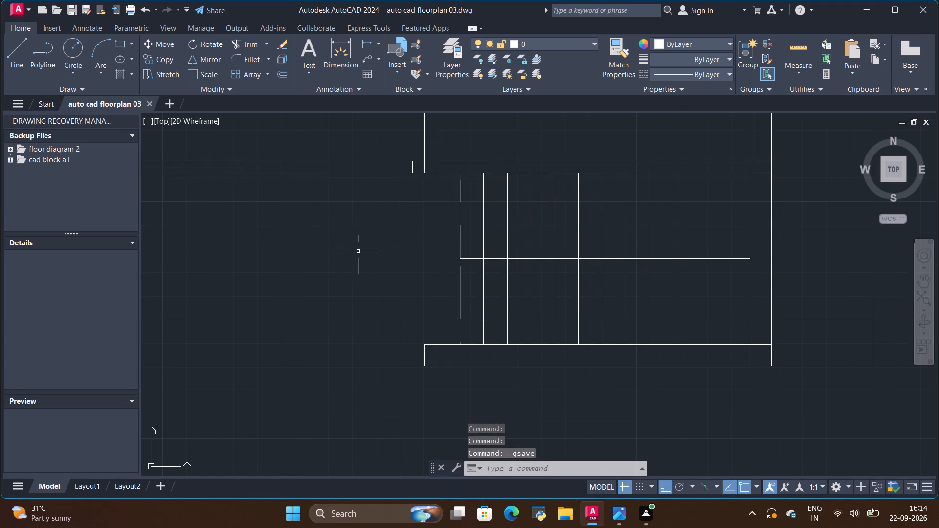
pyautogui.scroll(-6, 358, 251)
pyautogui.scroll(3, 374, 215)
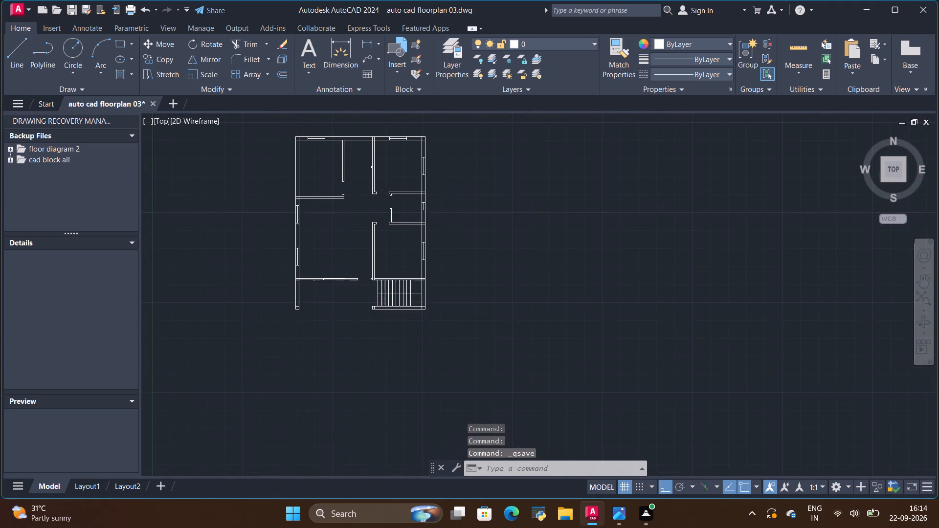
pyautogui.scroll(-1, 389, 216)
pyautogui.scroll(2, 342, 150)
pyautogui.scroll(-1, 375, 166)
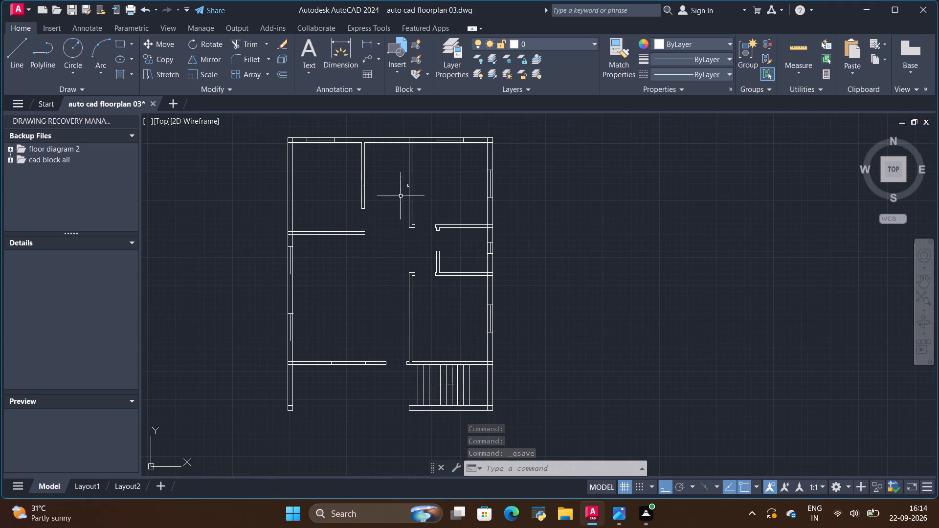
# Draw a 1" by 3' rectangle as the door leaf, rising from the outer corner of the wall end beside the staircase.
pyautogui.scroll(2, 387, 372)
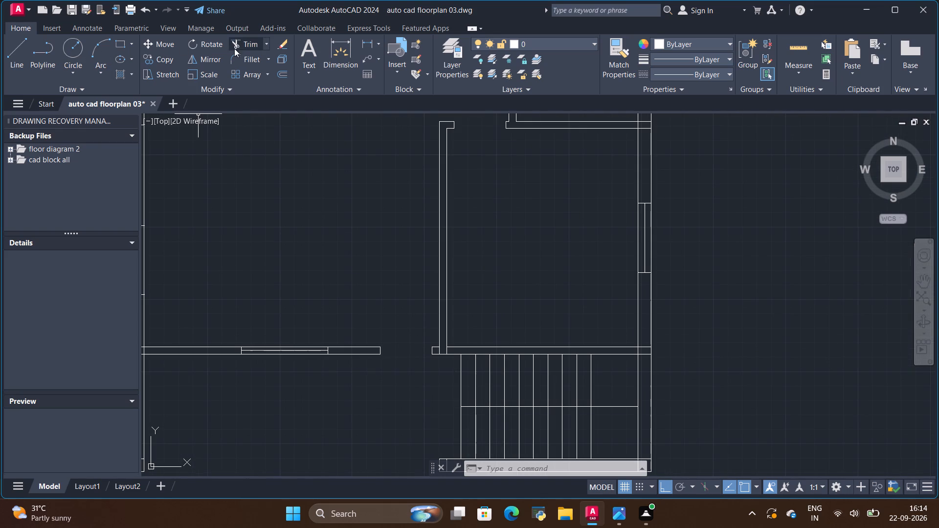
pyautogui.click(123, 43)
pyautogui.scroll(1, 430, 352)
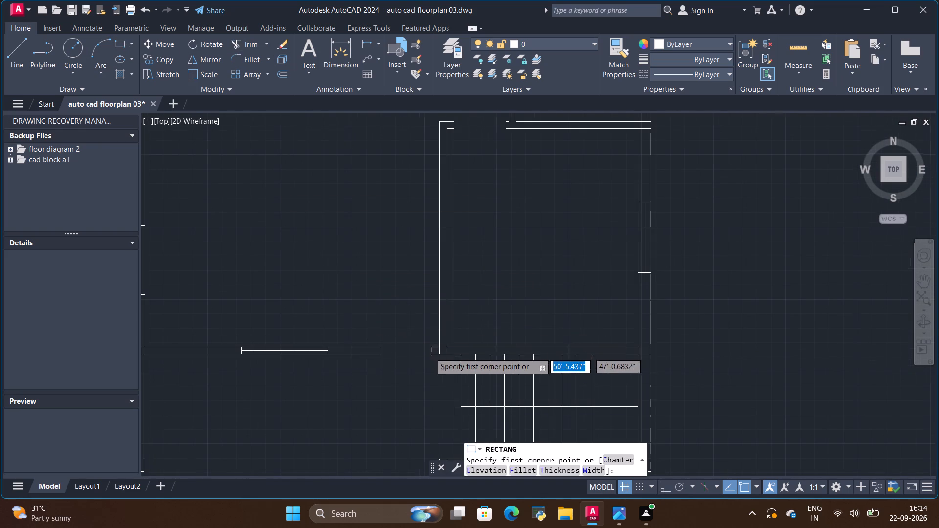
pyautogui.click(434, 354)
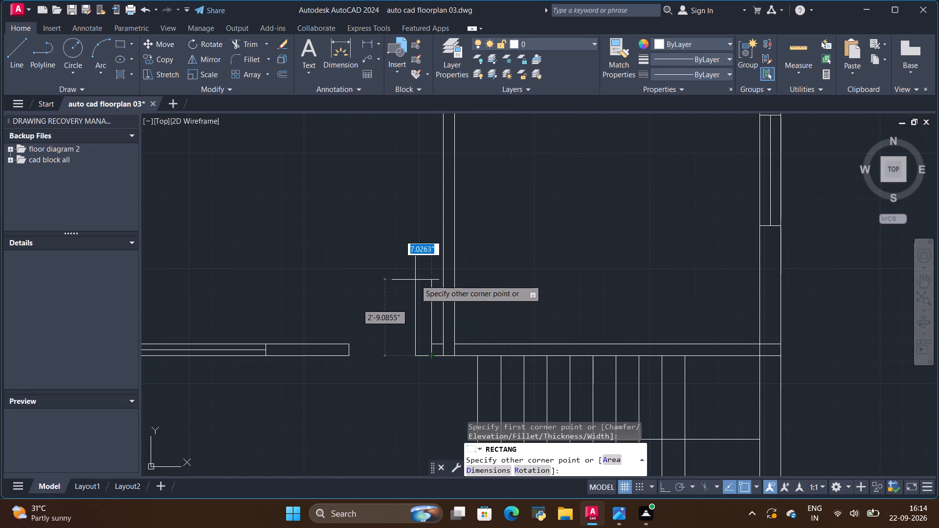
pyautogui.scroll(1, 462, 312)
pyautogui.scroll(2, 407, 334)
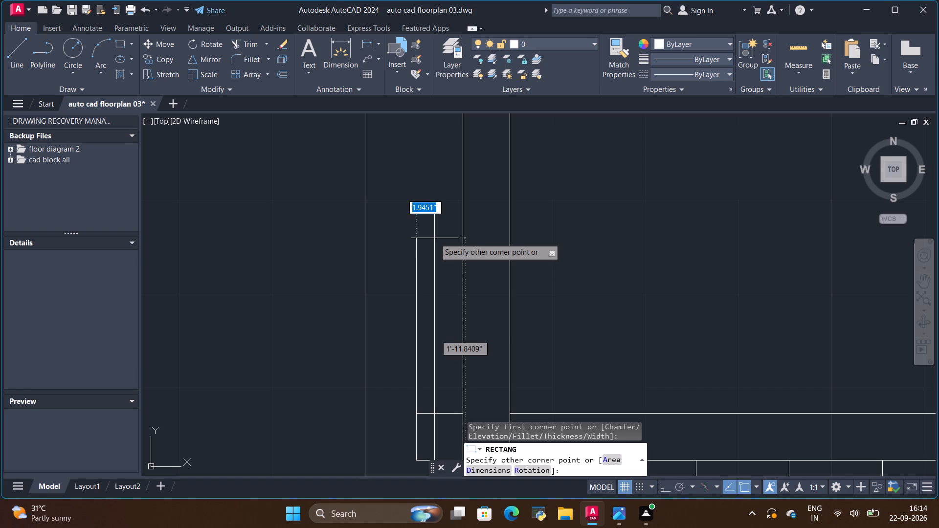
pyautogui.press('BackSpace')
pyautogui.press('BackSpace')
pyautogui.press('1')
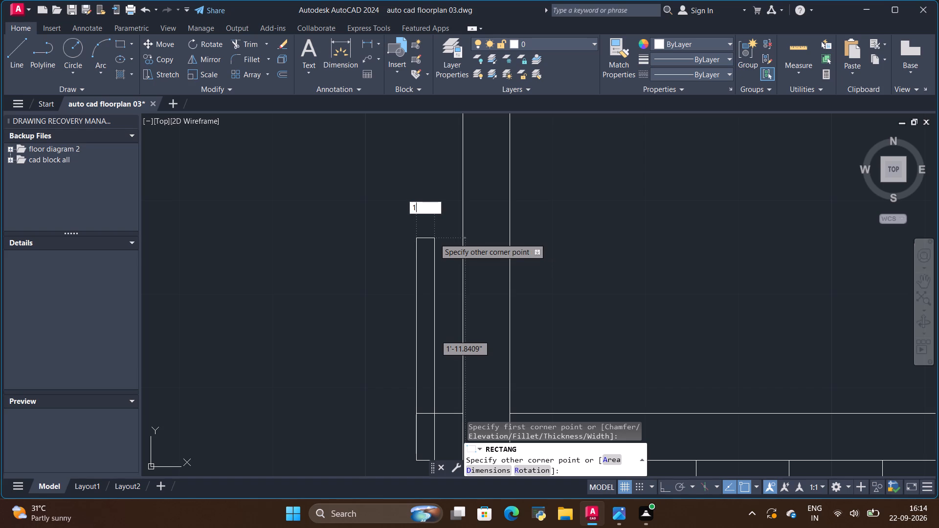
pyautogui.hotkey('shift', '"')
pyautogui.write(",3'")
pyautogui.press('Return')
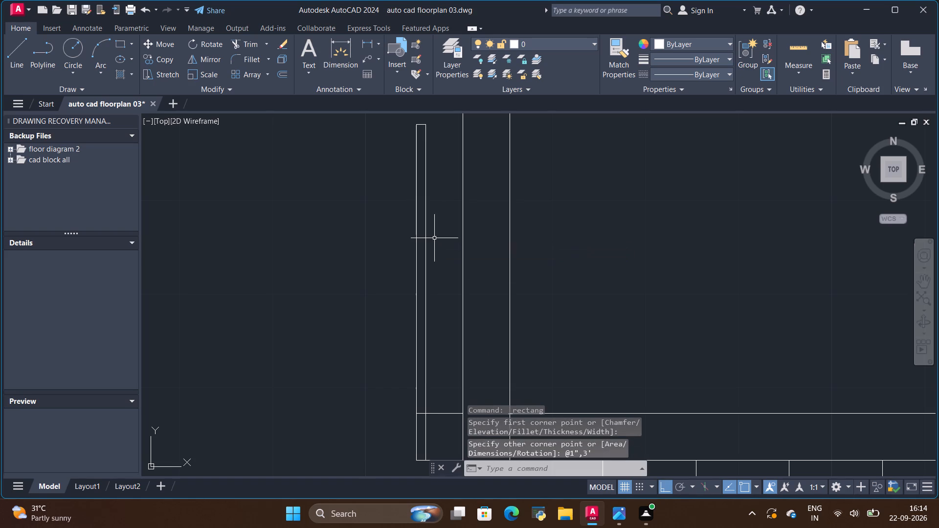
# Draw the door swing as a Start, End, Direction arc from the opening's opposite outer wall corner to the leaf's upper end.
pyautogui.scroll(-2, 441, 220)
pyautogui.scroll(1, 406, 208)
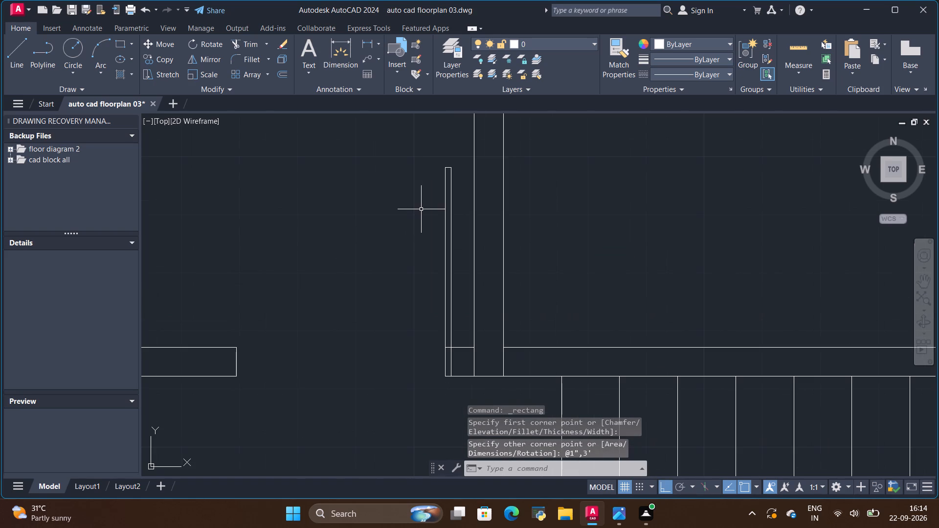
pyautogui.click(94, 51)
pyautogui.click(102, 71)
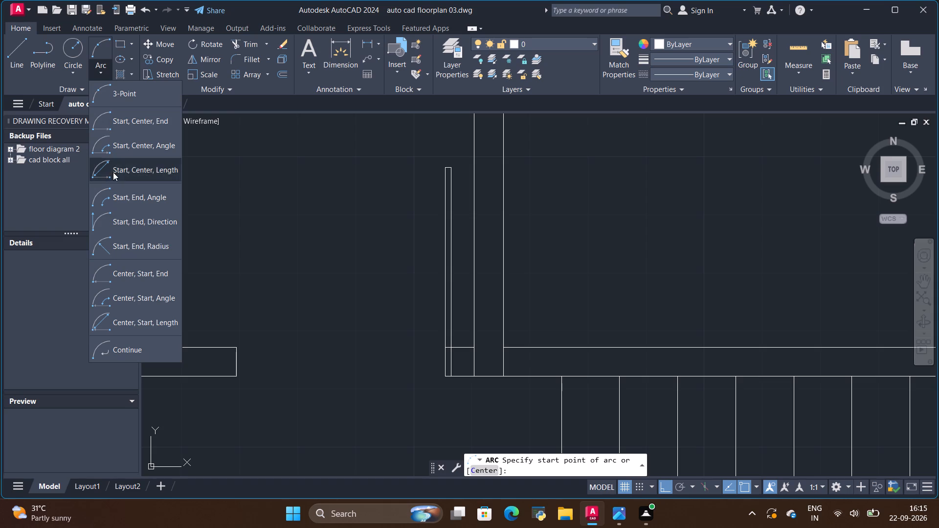
pyautogui.click(125, 219)
pyautogui.click(238, 375)
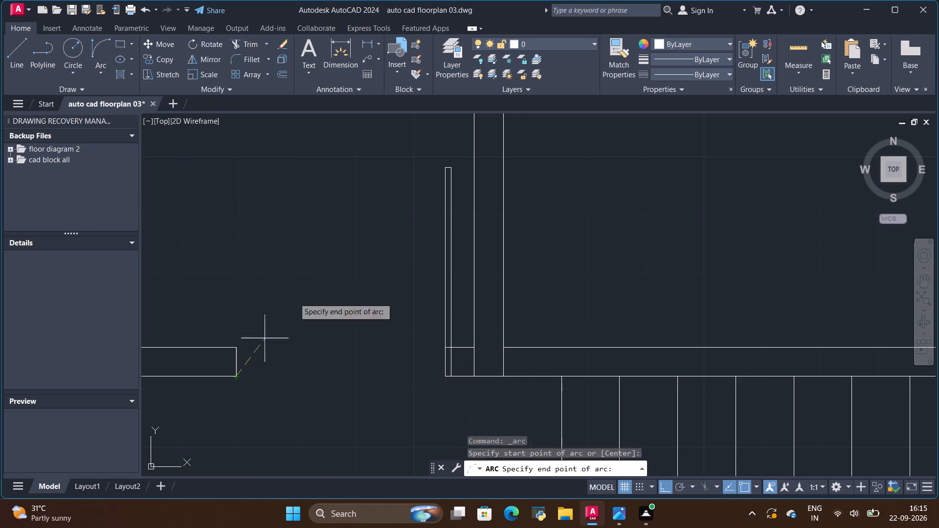
pyautogui.click(450, 172)
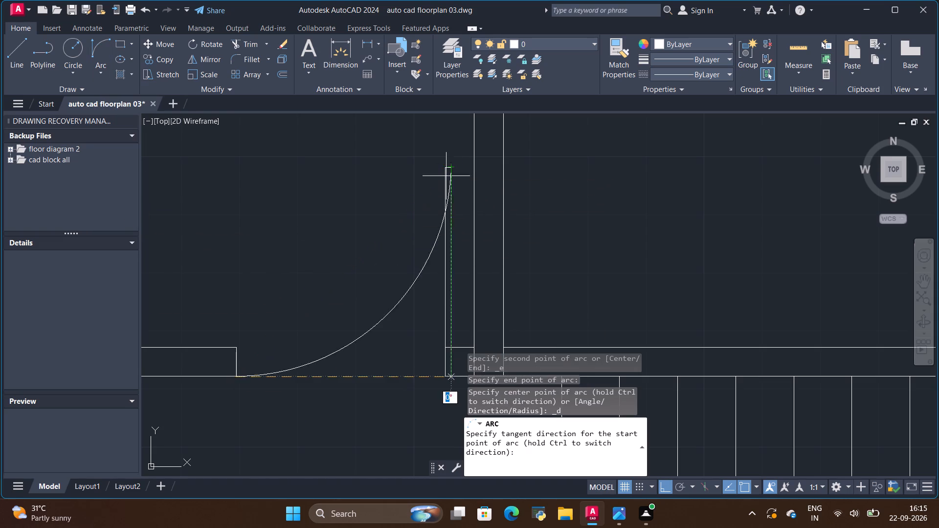
pyautogui.click(302, 218)
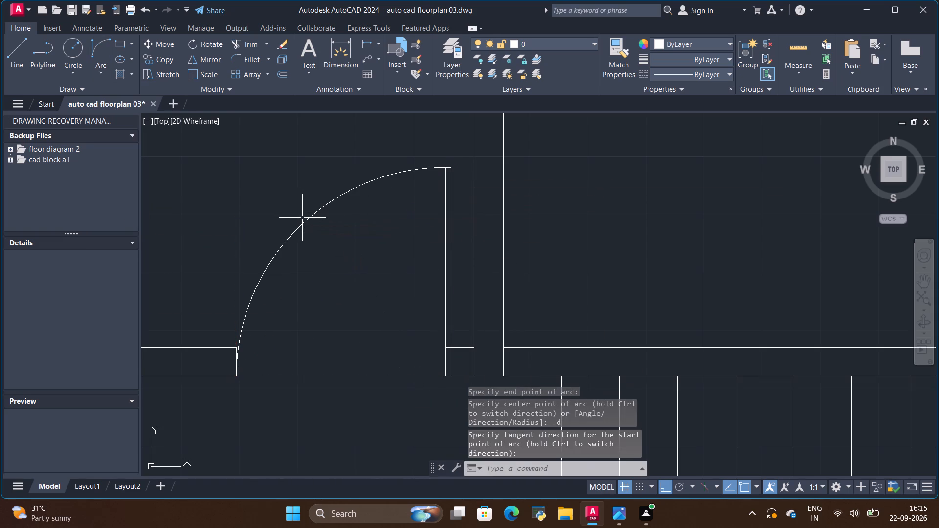
# Group the door leaf and swing arc together with the two short wall-end lines of the opening.
pyautogui.scroll(-1, 256, 181)
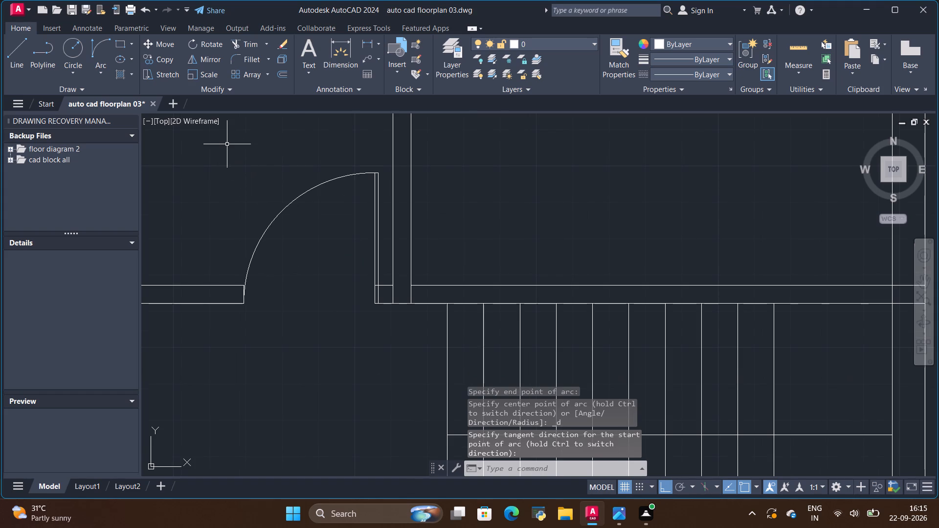
pyautogui.click(226, 140)
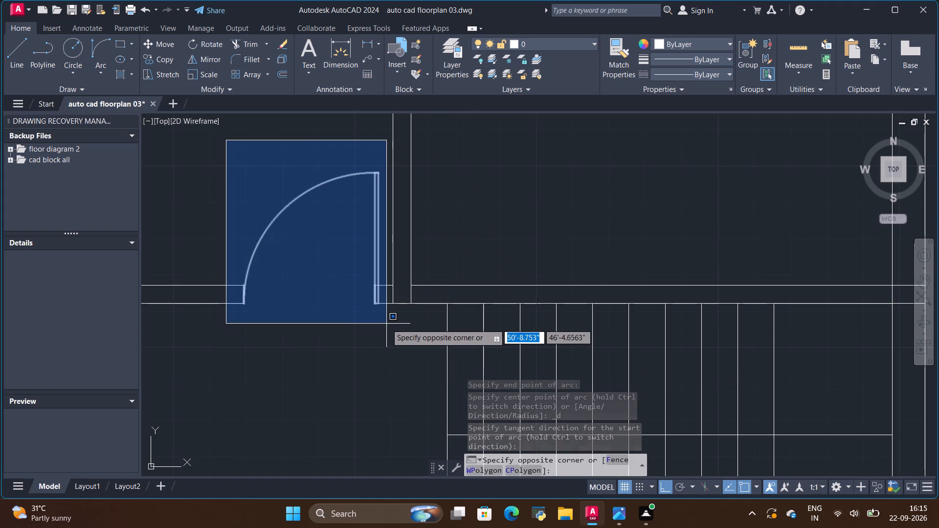
pyautogui.click(384, 315)
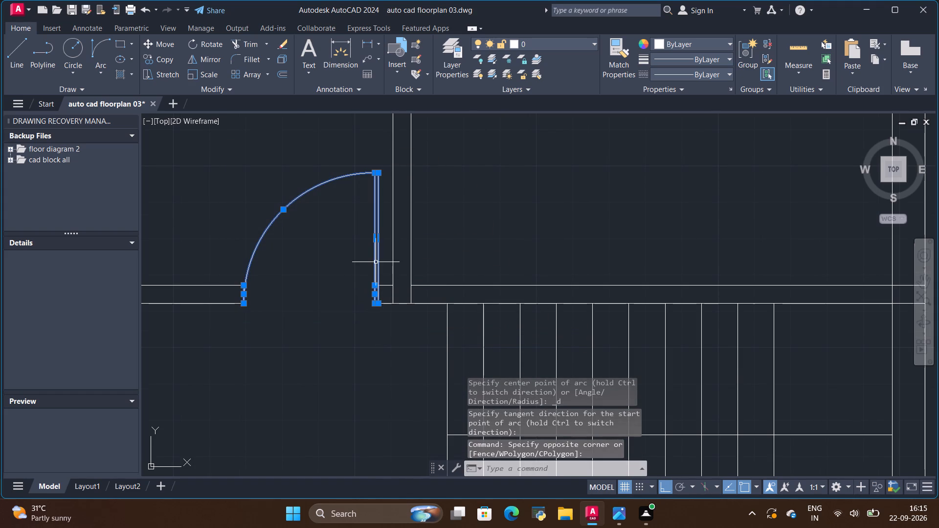
pyautogui.rightClick(376, 262)
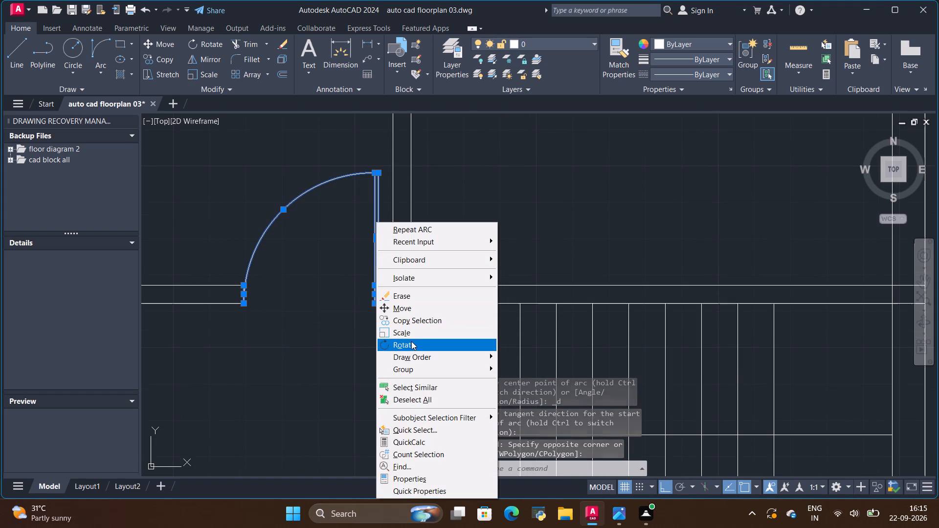
pyautogui.click(408, 364)
pyautogui.click(506, 369)
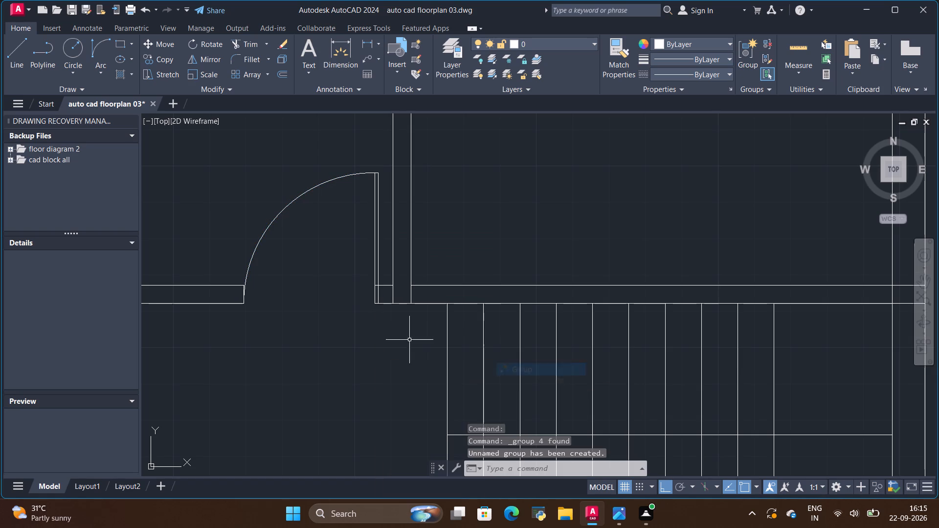
# Copy the door group from the foot of its arc horizontally into the empty space west of the house's outer wall.
pyautogui.click(376, 236)
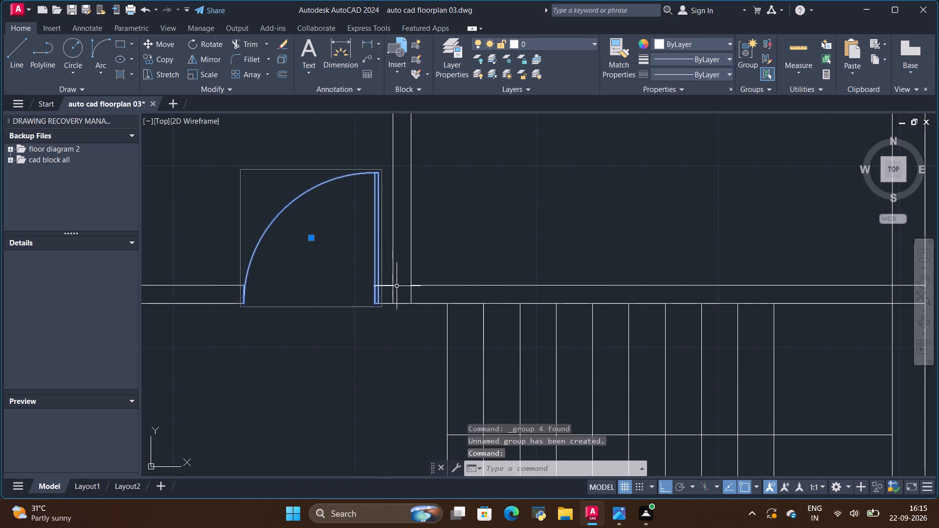
pyautogui.scroll(-1, 391, 302)
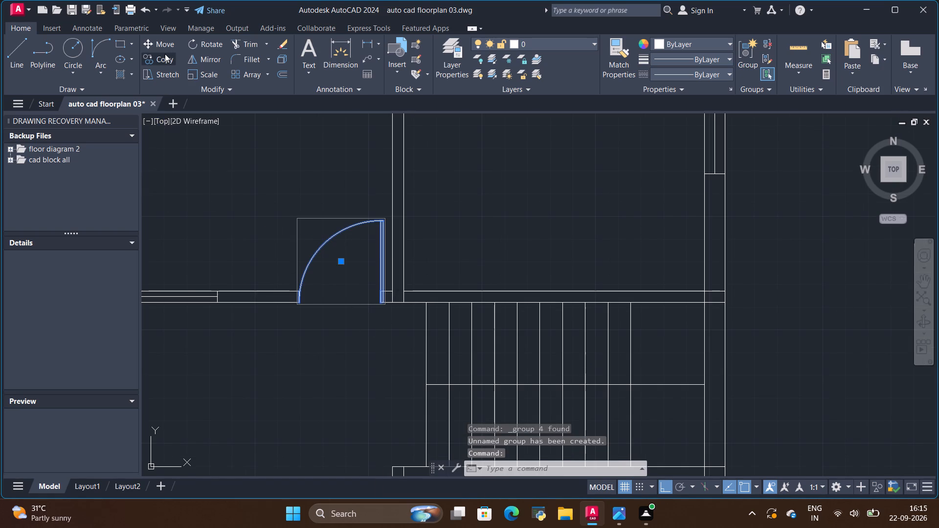
pyautogui.click(165, 55)
pyautogui.scroll(2, 267, 295)
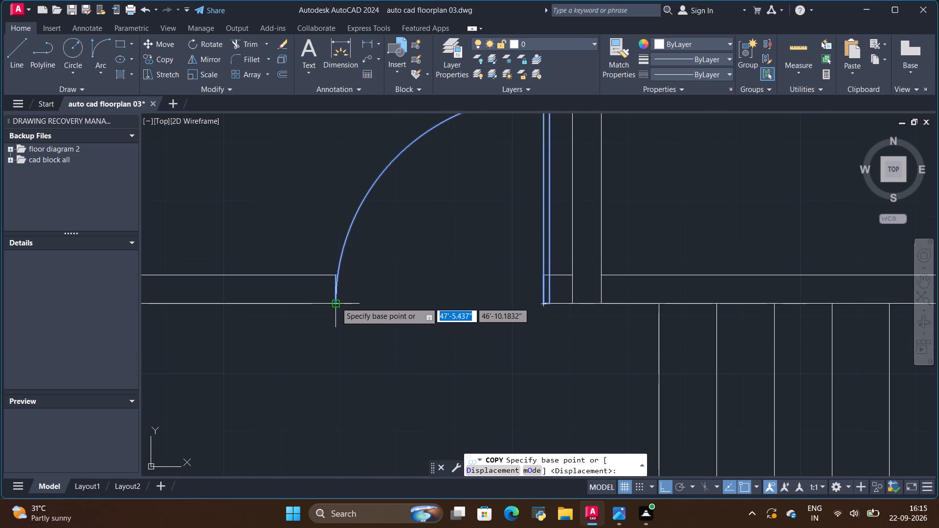
pyautogui.click(336, 302)
pyautogui.scroll(-3, 467, 334)
pyautogui.scroll(-4, 560, 329)
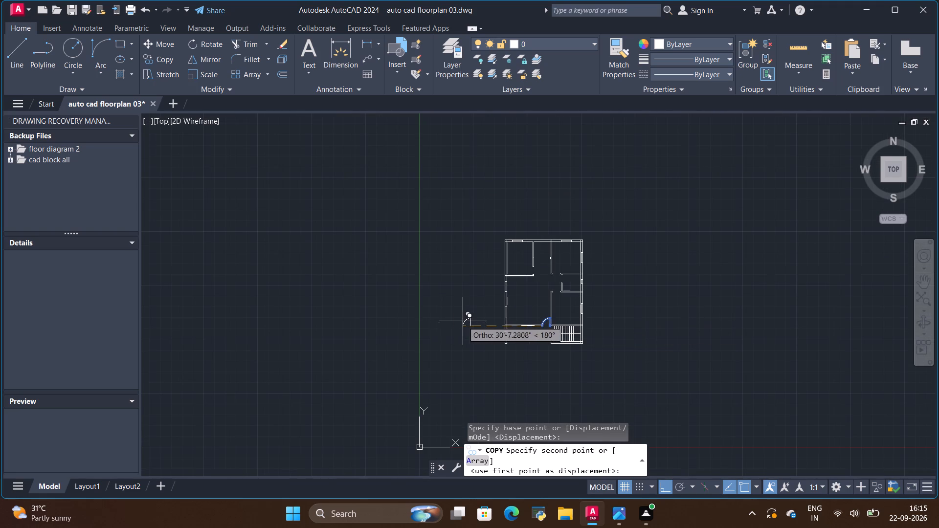
pyautogui.scroll(4, 484, 346)
pyautogui.click(469, 253)
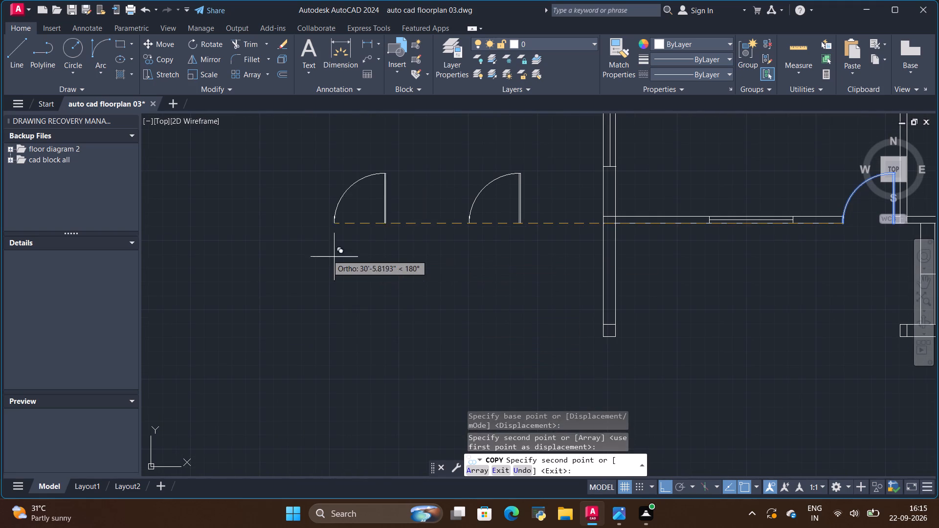
pyautogui.press('space')
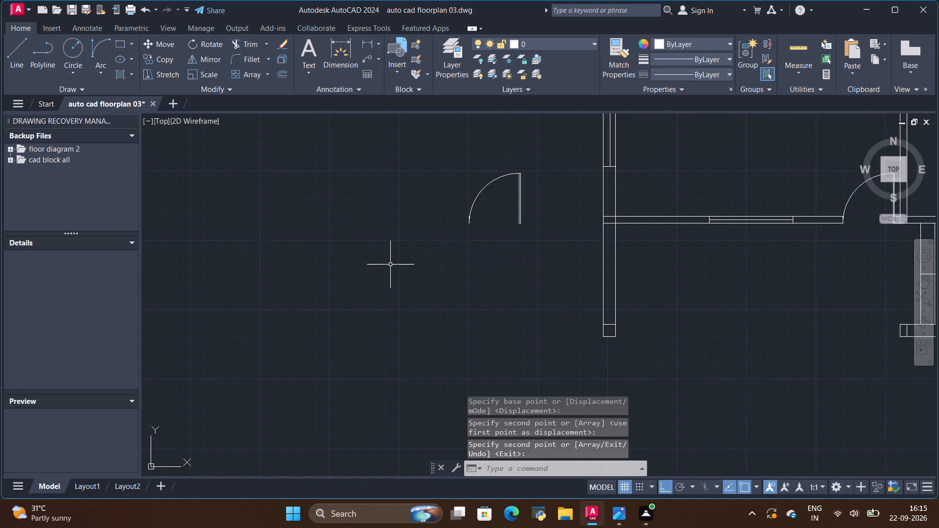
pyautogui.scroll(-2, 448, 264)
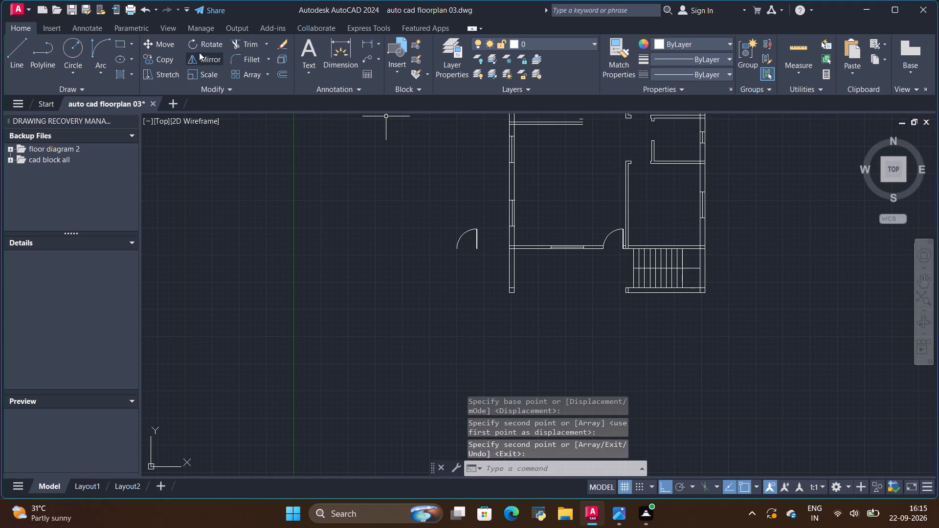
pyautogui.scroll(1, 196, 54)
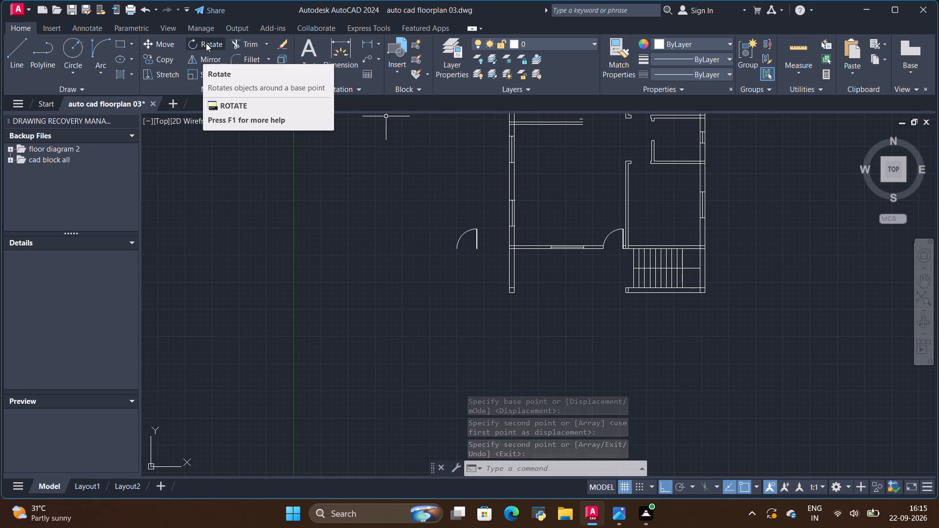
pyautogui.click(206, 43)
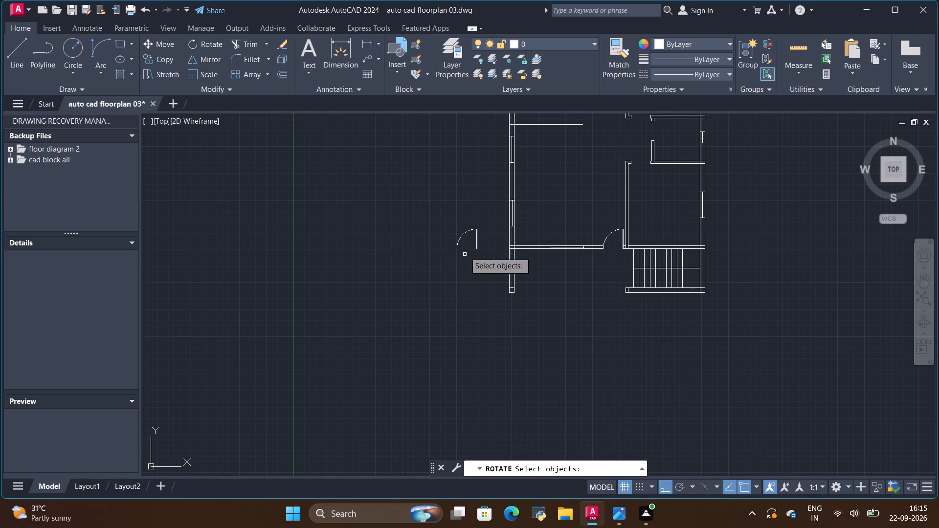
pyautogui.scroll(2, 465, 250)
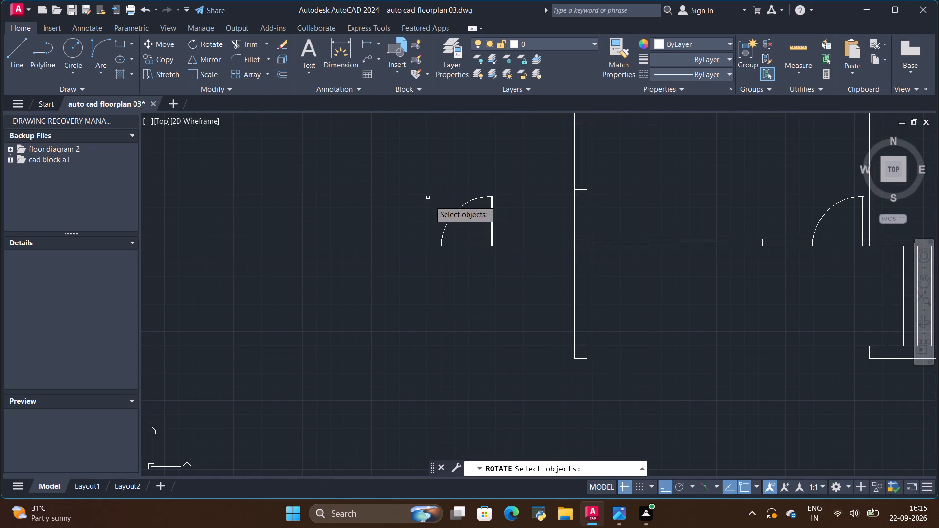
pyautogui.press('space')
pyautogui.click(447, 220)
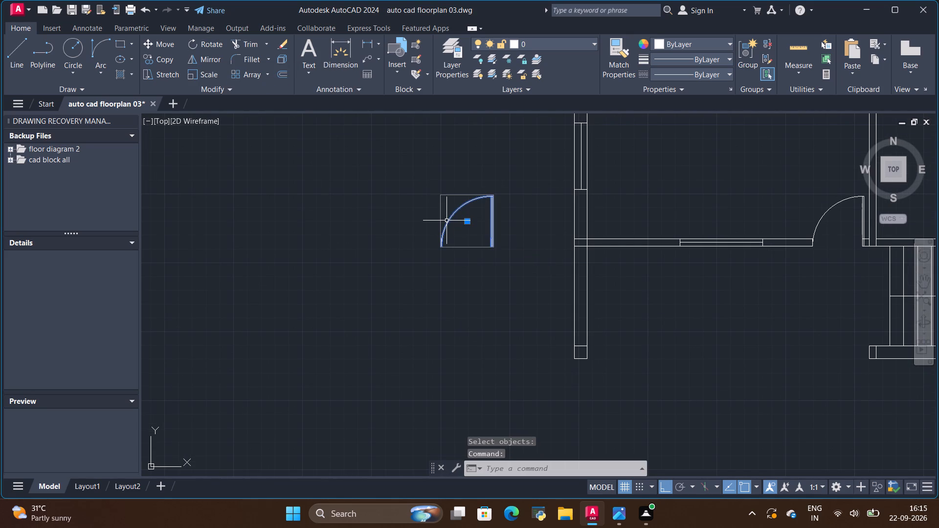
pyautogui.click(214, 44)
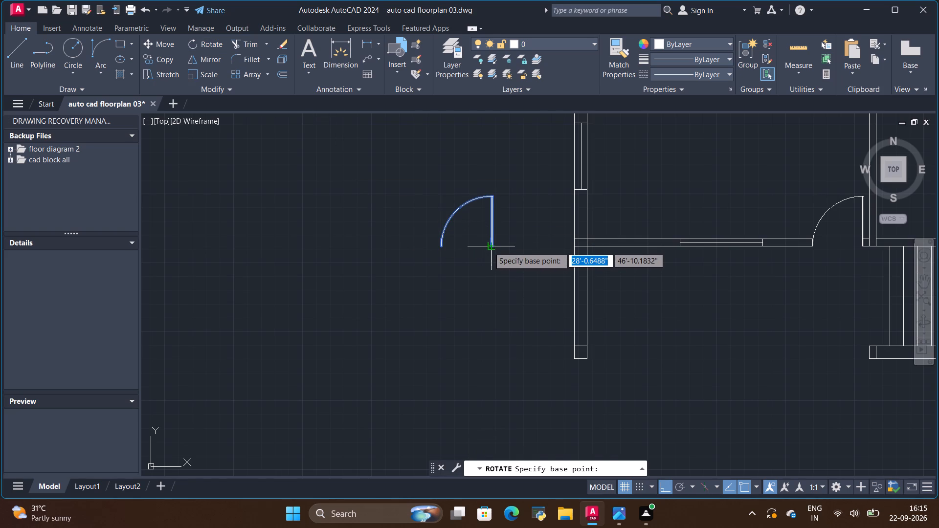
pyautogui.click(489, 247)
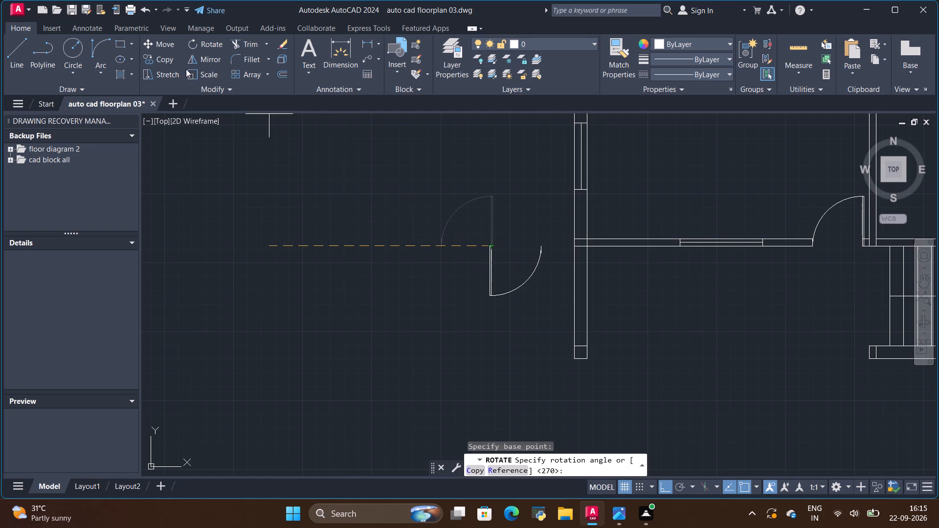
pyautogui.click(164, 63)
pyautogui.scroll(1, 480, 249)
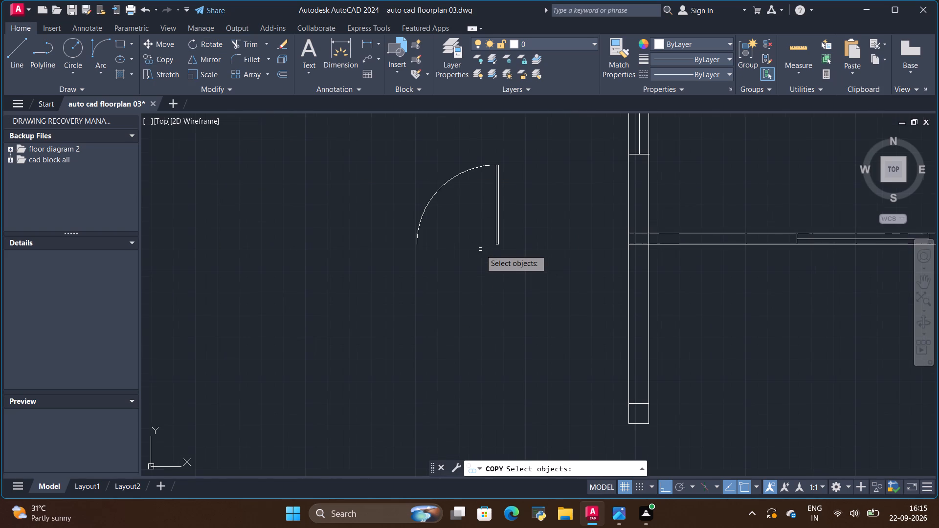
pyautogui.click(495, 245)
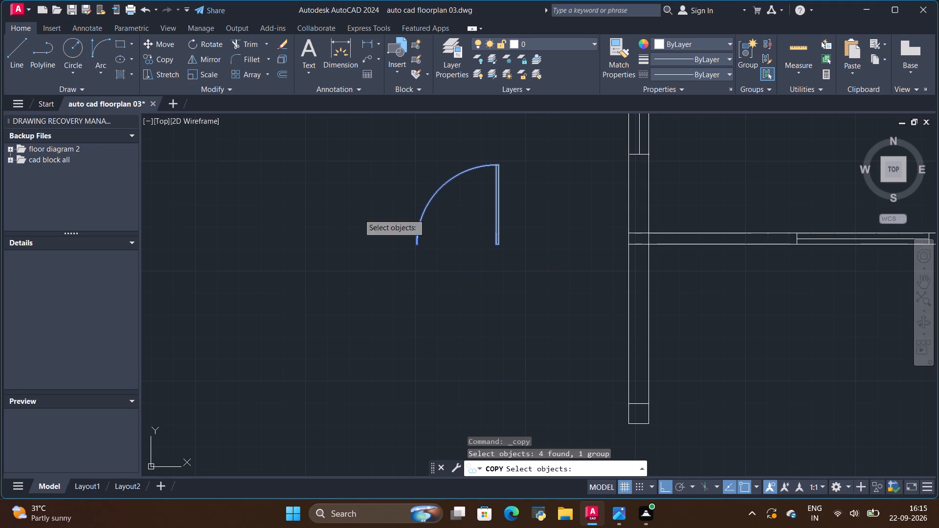
# Rotate the copied door group west of the house by 270° about a free point just west of its arc.
pyautogui.click(208, 43)
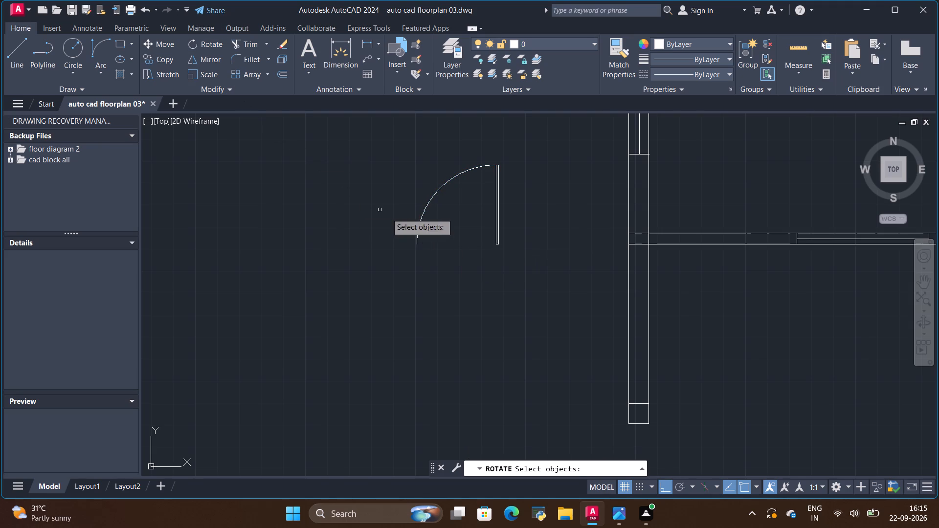
pyautogui.click(495, 243)
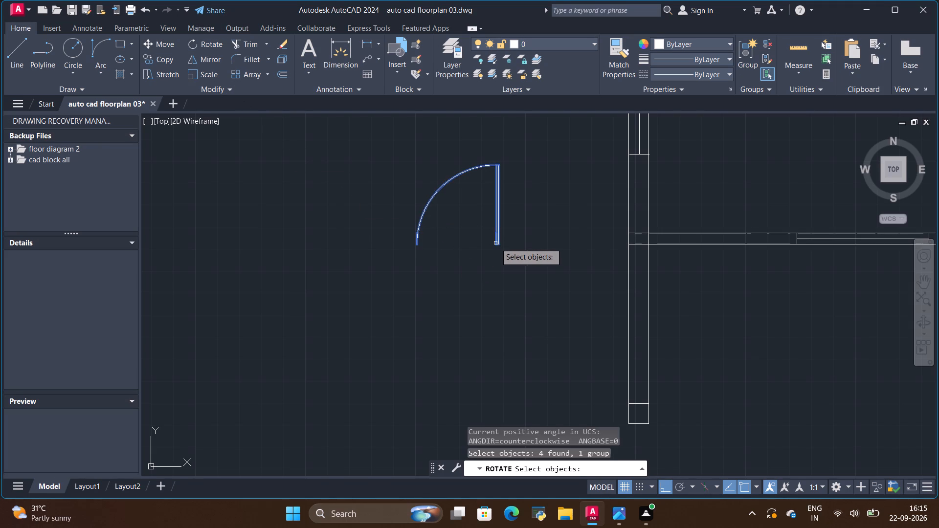
pyautogui.click(417, 244)
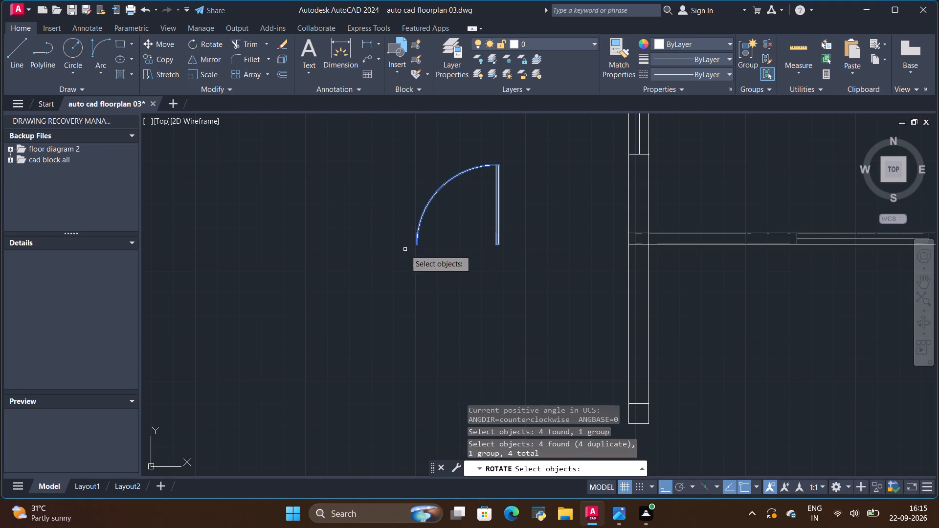
pyautogui.click(414, 244)
pyautogui.press('space')
pyautogui.scroll(2, 402, 255)
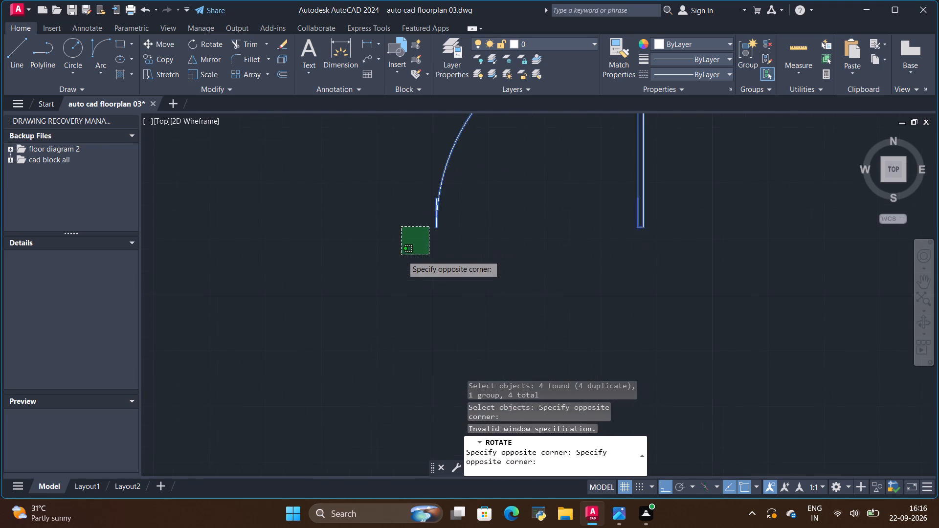
pyautogui.press('space')
pyautogui.press('space')
pyautogui.press('space')
pyautogui.press('space')
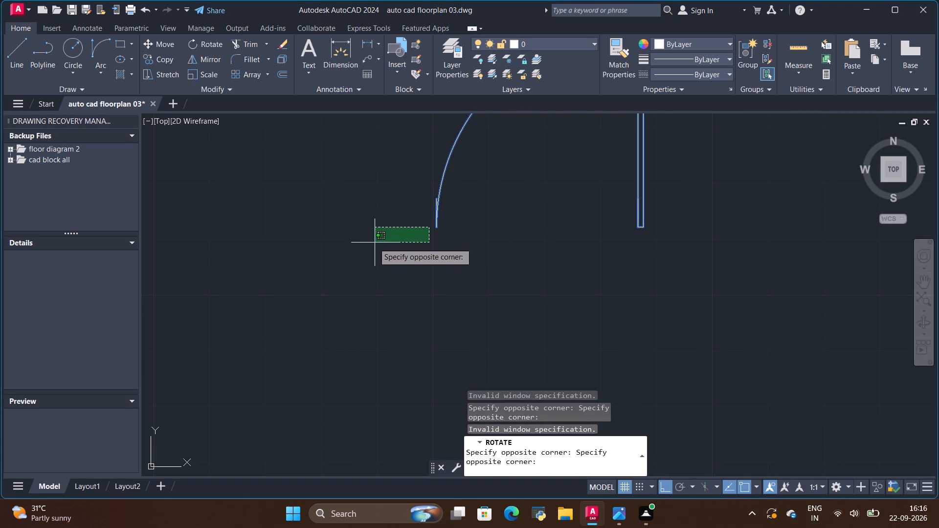
pyautogui.press('Escape')
pyautogui.click(436, 201)
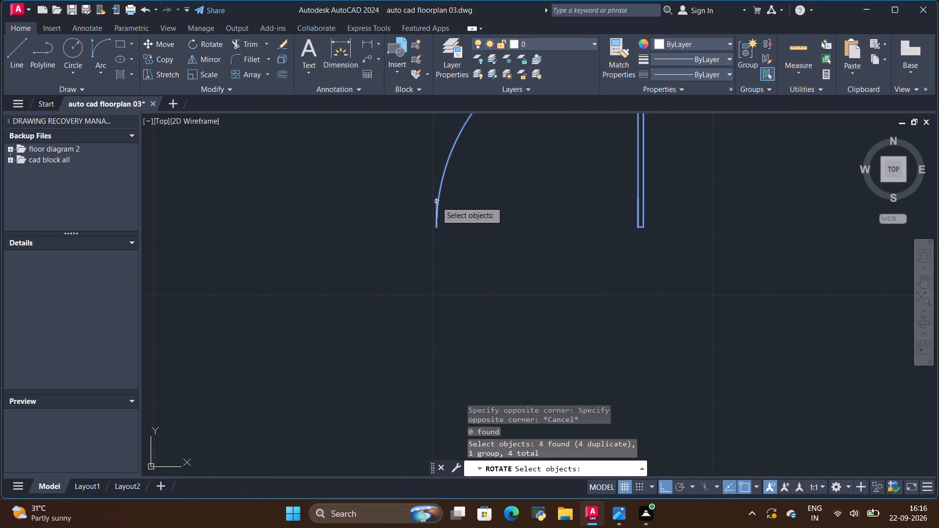
pyautogui.click(440, 191)
pyautogui.press('space')
pyautogui.click(376, 195)
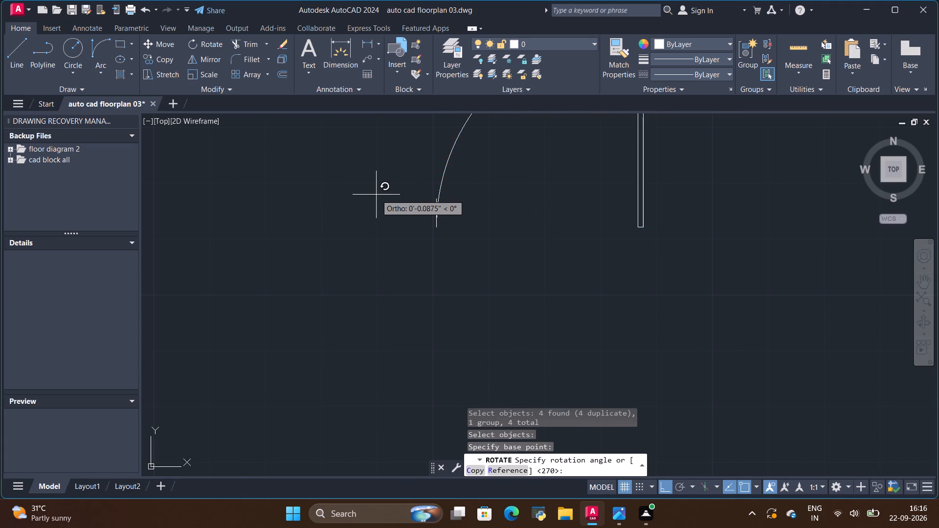
pyautogui.scroll(-1, 378, 251)
pyautogui.click(378, 251)
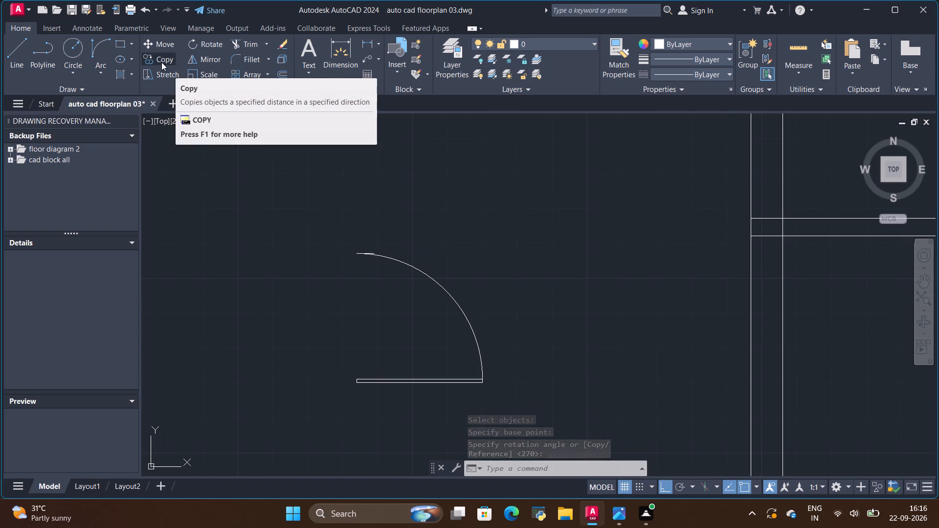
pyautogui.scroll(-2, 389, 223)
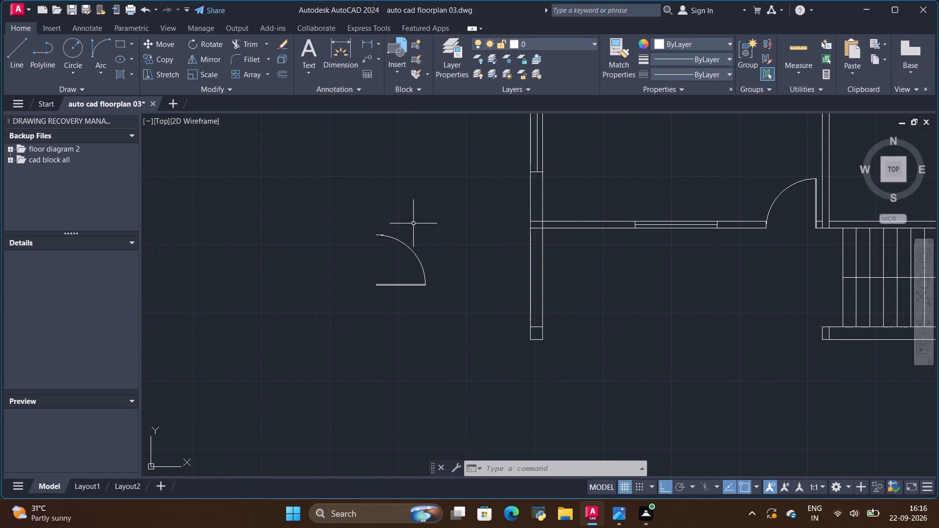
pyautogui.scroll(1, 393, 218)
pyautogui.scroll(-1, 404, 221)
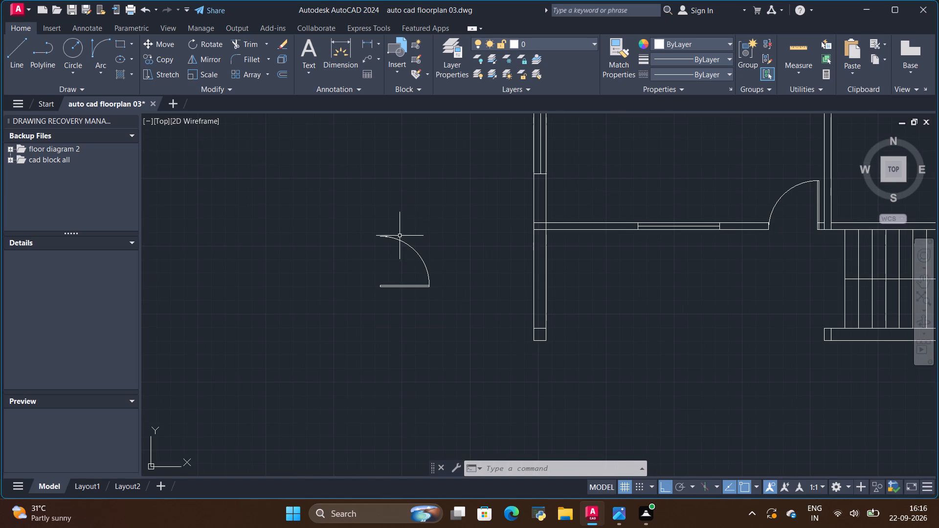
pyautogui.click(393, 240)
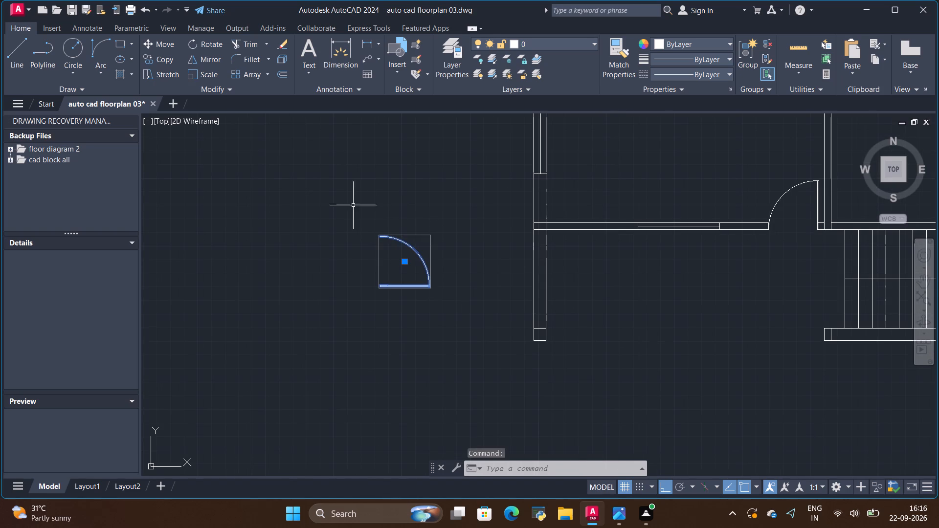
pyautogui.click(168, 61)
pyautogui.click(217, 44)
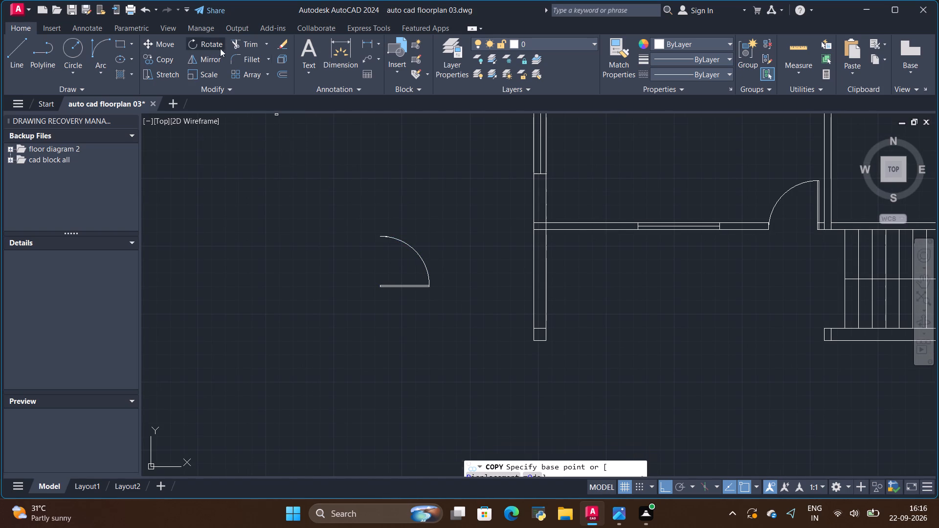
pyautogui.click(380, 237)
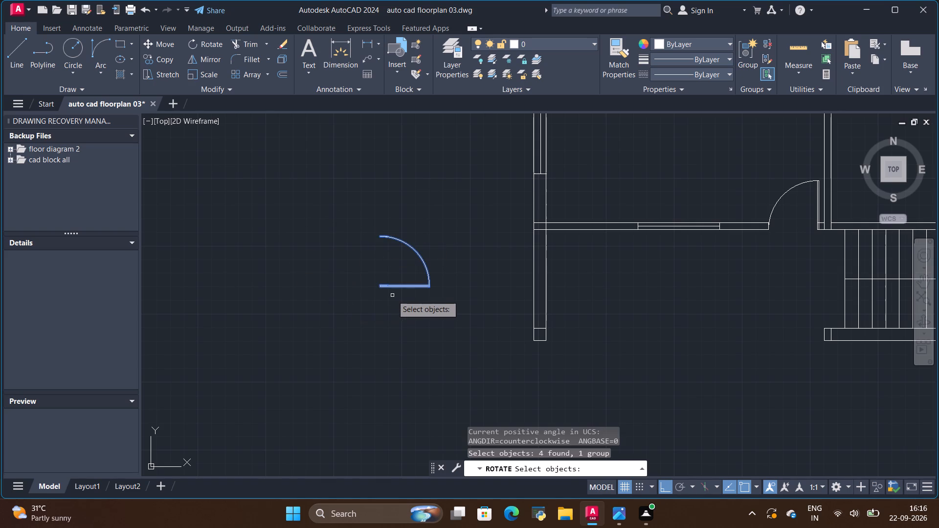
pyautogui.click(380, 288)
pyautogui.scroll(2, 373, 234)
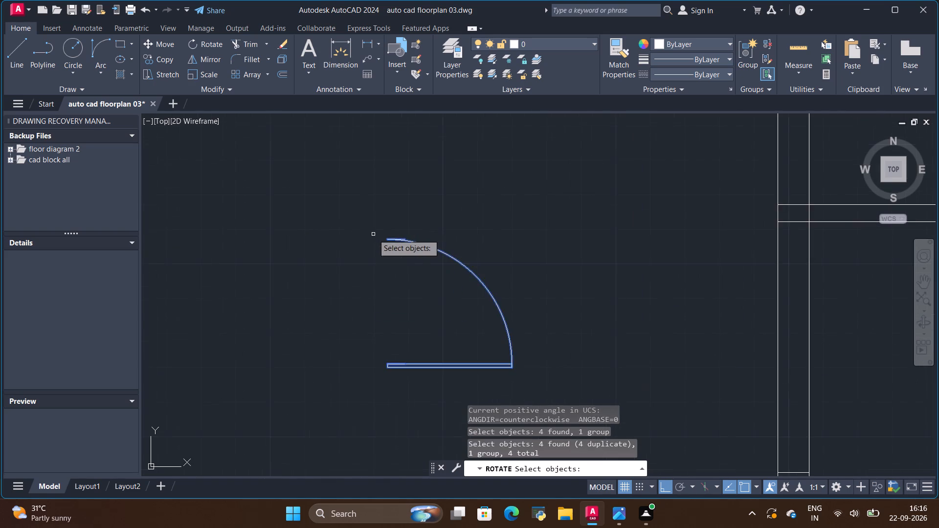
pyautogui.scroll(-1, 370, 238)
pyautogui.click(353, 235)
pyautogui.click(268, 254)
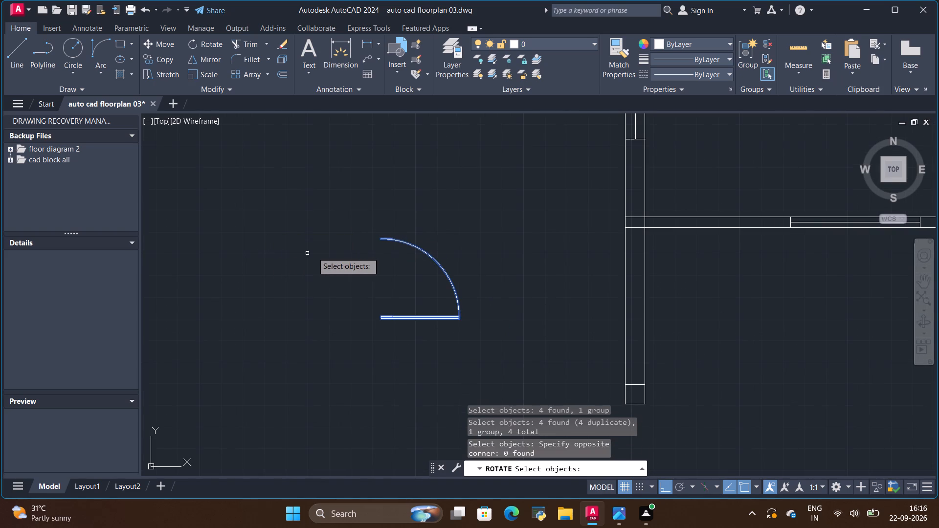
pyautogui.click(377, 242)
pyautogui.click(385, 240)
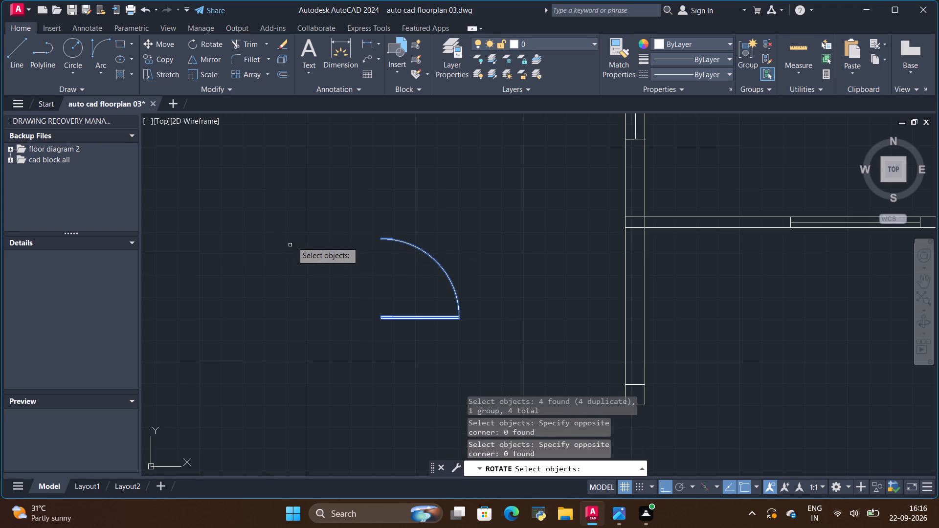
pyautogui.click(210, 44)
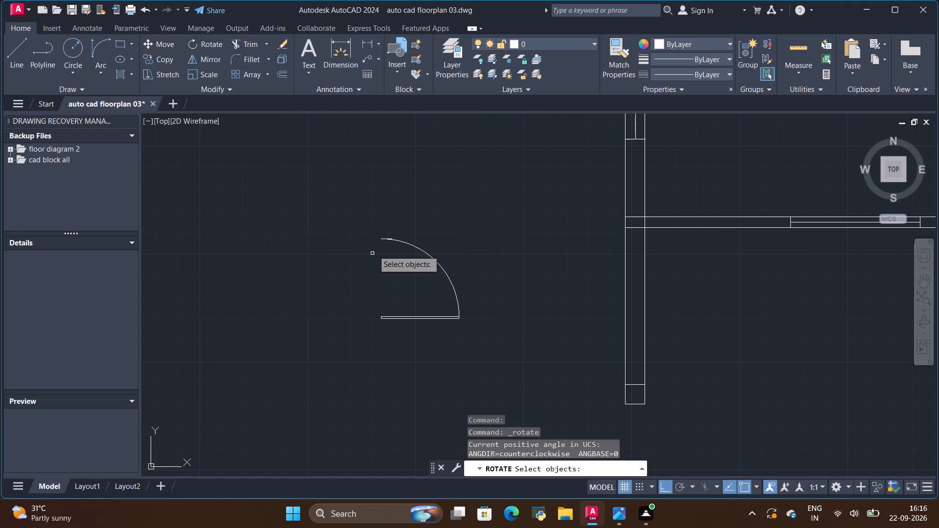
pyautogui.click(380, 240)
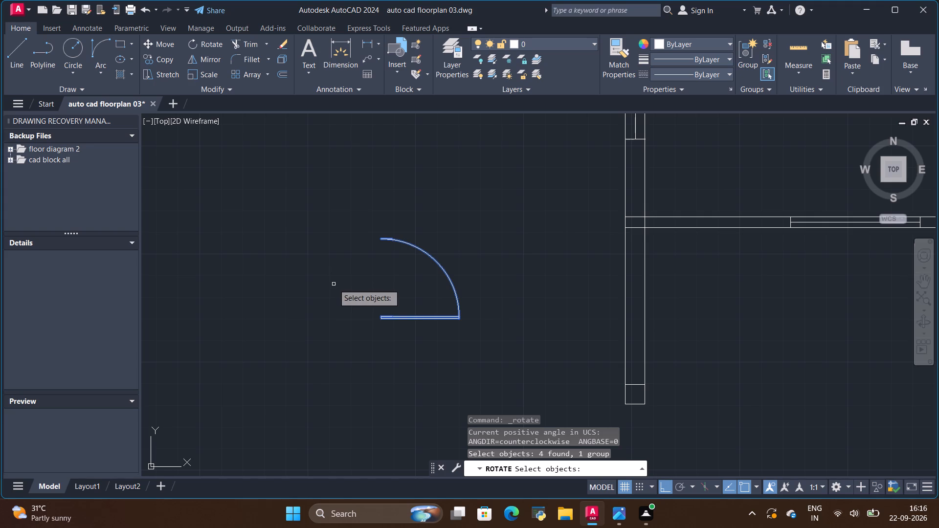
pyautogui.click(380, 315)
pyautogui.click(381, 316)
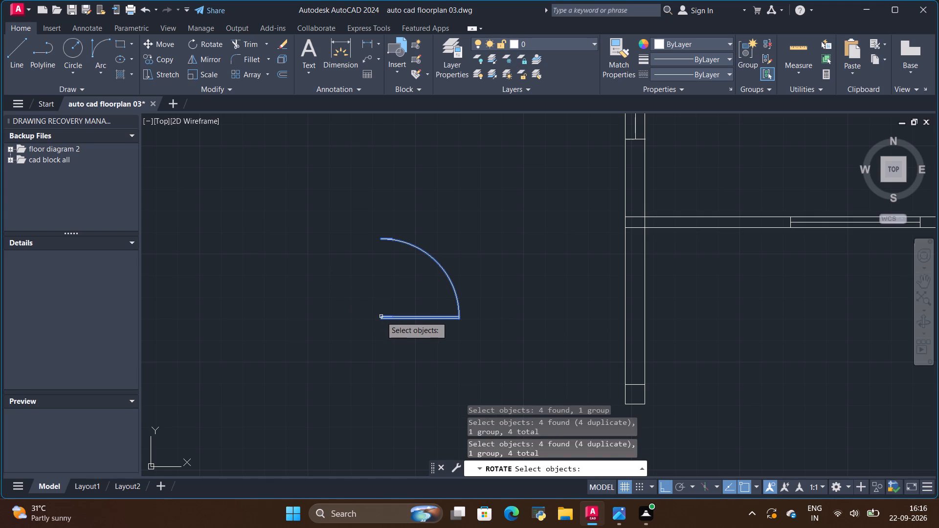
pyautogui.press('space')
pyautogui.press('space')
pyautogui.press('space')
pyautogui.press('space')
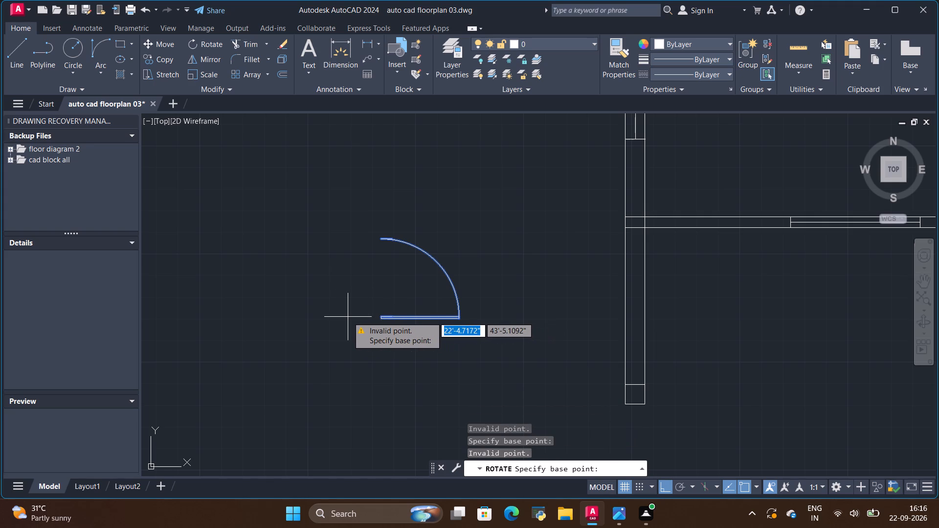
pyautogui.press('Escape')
# Rotate the copied door group 180° about the free upper end of its swing arc, bringing the leaf above the arc.
pyautogui.click(391, 316)
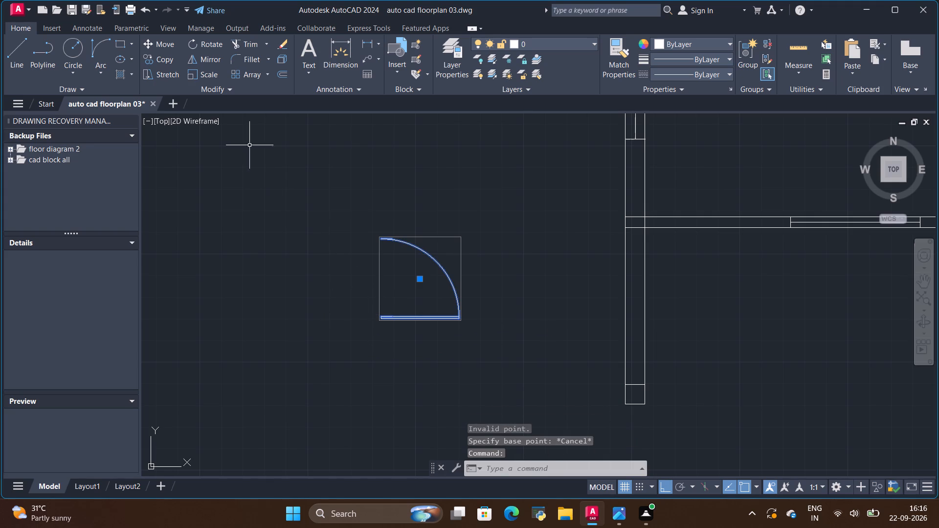
pyautogui.click(213, 44)
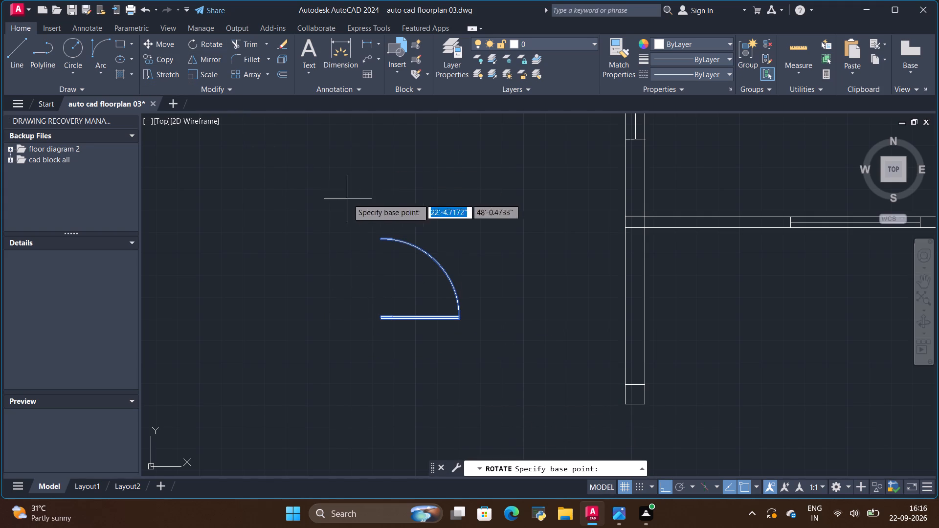
pyautogui.click(161, 61)
pyautogui.click(380, 316)
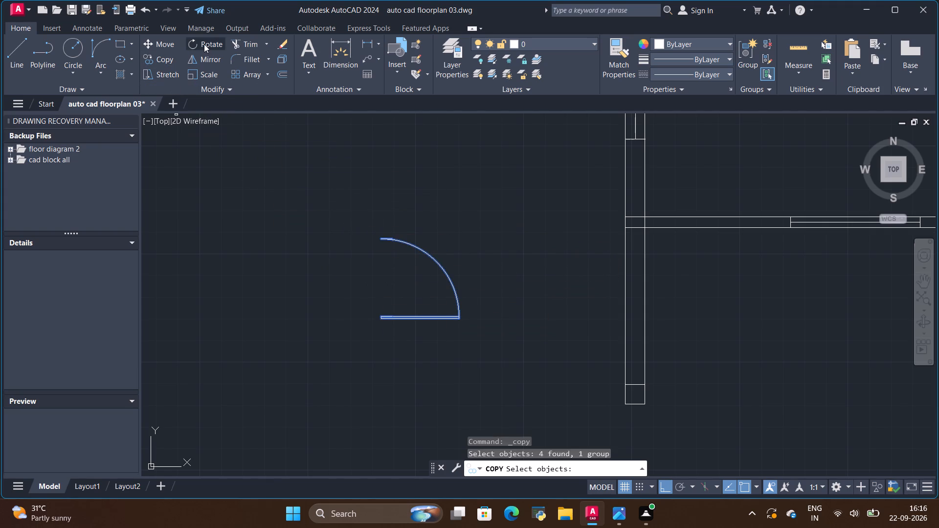
pyautogui.click(204, 44)
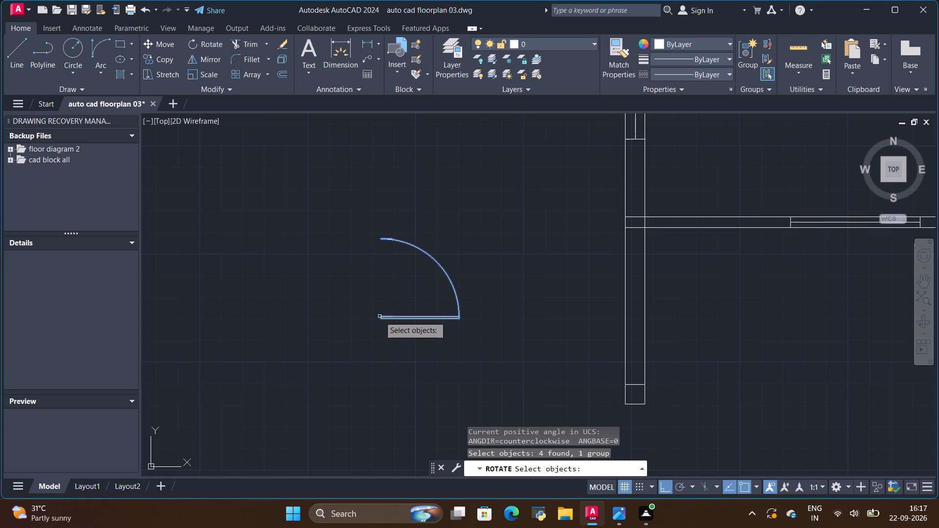
pyautogui.click(380, 316)
pyautogui.press('space')
pyautogui.click(380, 239)
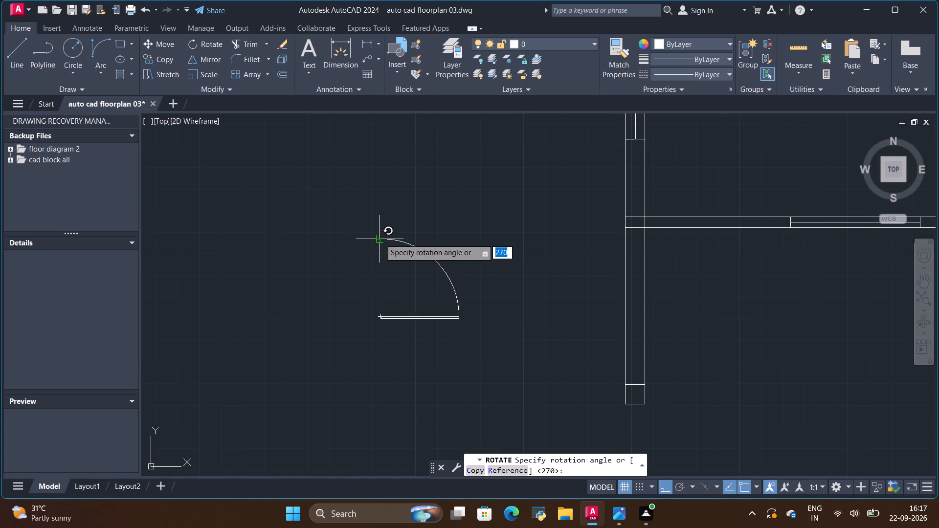
pyautogui.click(305, 285)
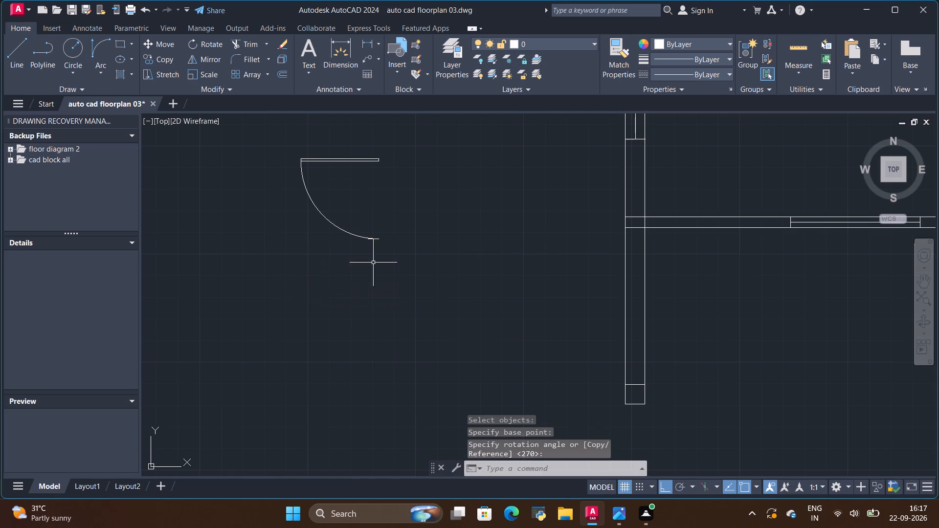
# Copy the door group beside the staircase from the foot of its arc horizontally to three spots in the empty space west of the house.
pyautogui.scroll(1, 374, 152)
pyautogui.scroll(-1, 380, 162)
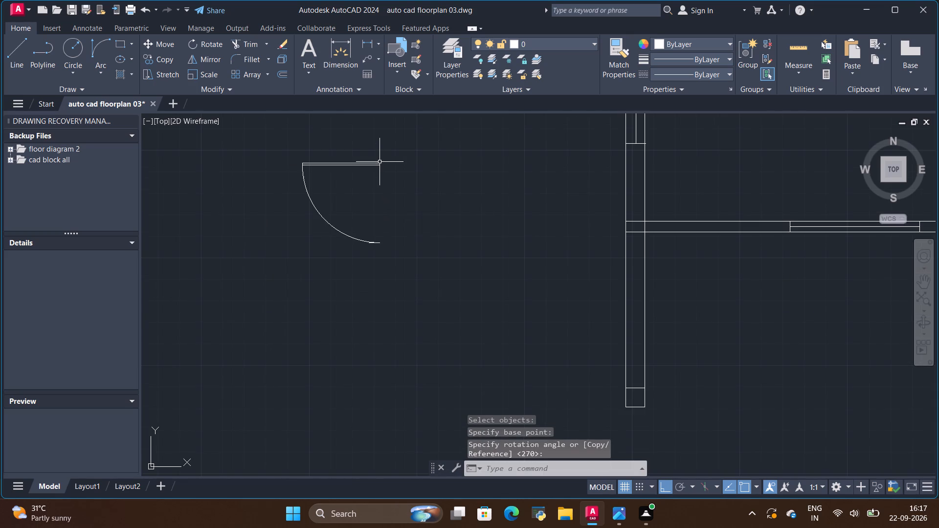
pyautogui.scroll(-2, 380, 165)
pyautogui.scroll(-3, 430, 238)
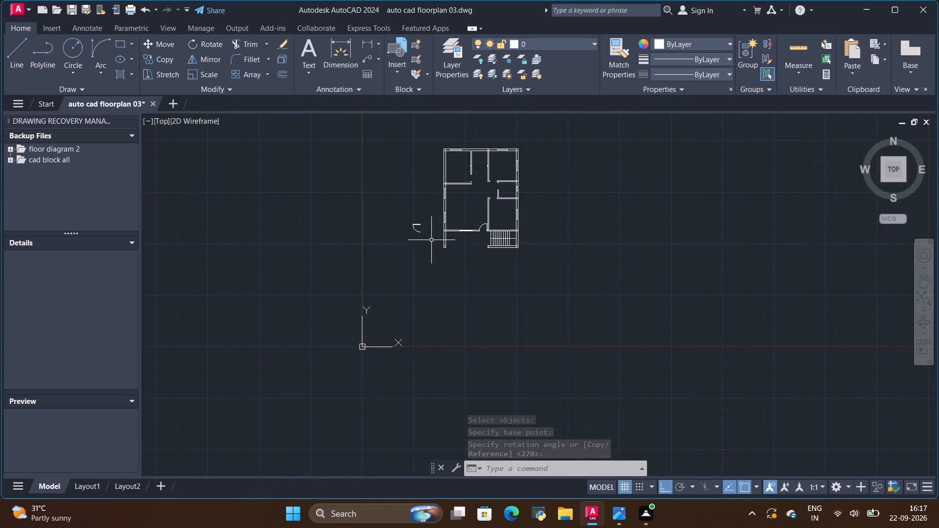
pyautogui.scroll(-1, 431, 240)
pyautogui.scroll(2, 422, 216)
pyautogui.scroll(2, 519, 262)
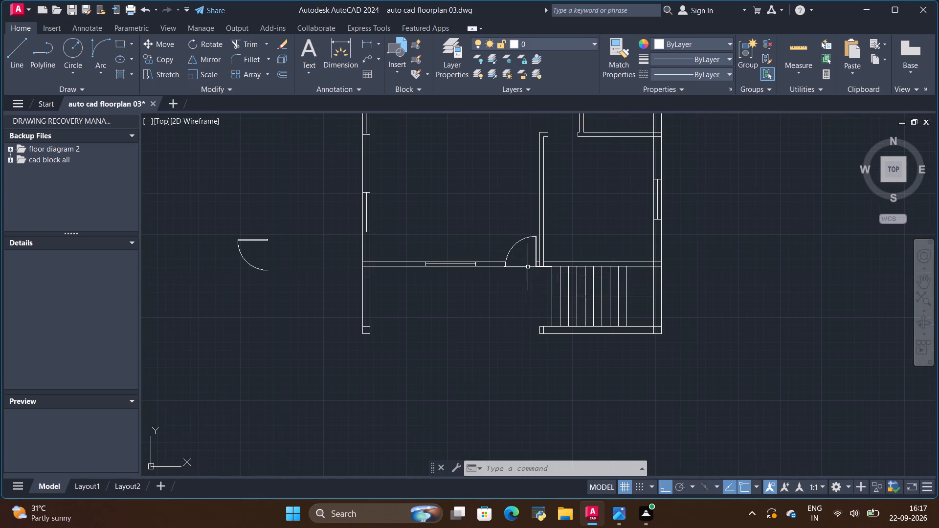
pyautogui.scroll(-2, 540, 279)
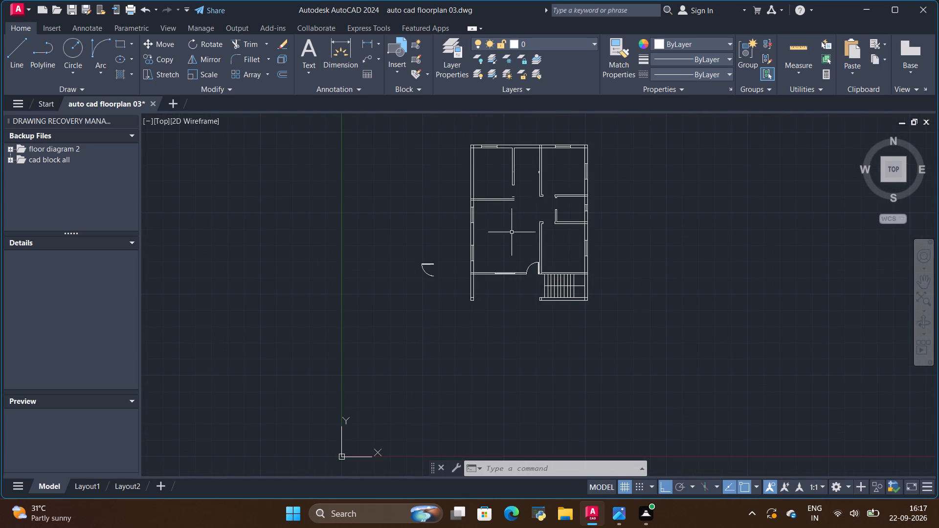
pyautogui.scroll(1, 514, 234)
pyautogui.scroll(2, 539, 280)
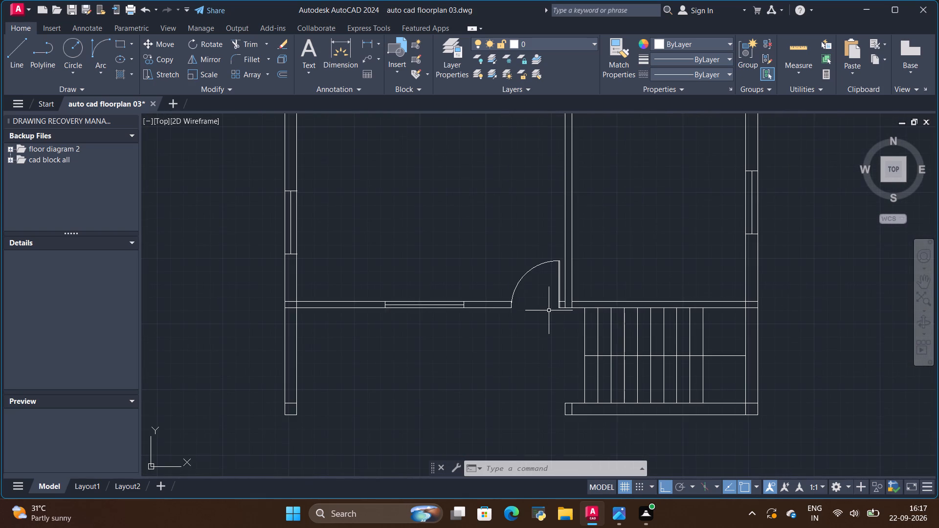
pyautogui.scroll(2, 549, 310)
pyautogui.click(569, 270)
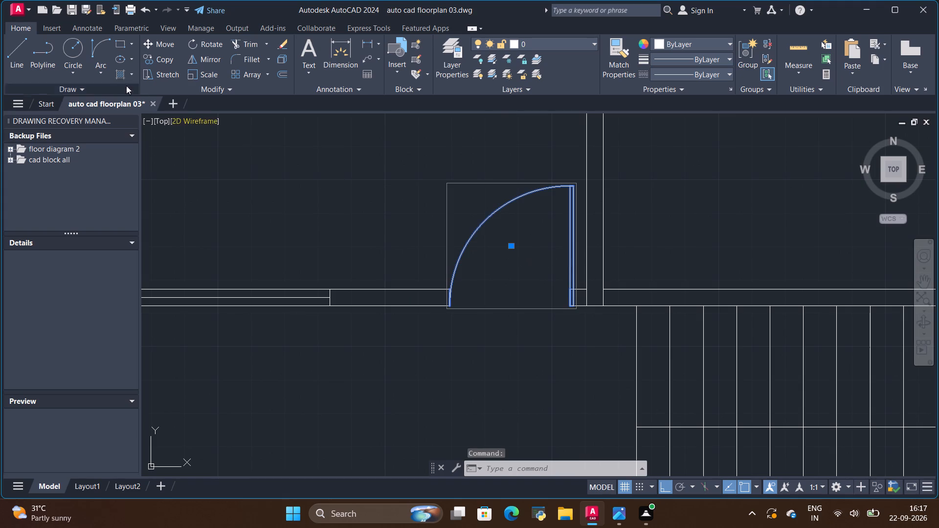
pyautogui.click(160, 61)
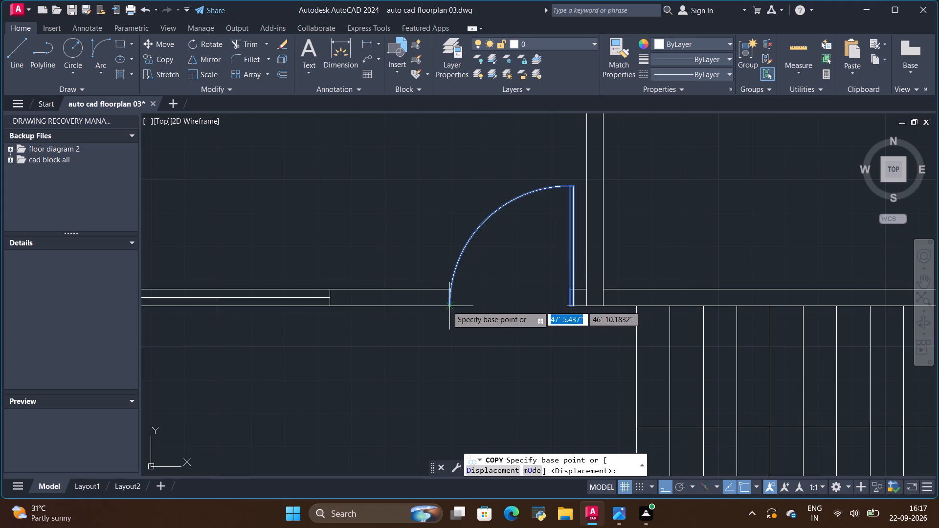
pyautogui.click(447, 306)
pyautogui.scroll(-3, 680, 295)
pyautogui.scroll(1, 366, 299)
pyautogui.click(441, 299)
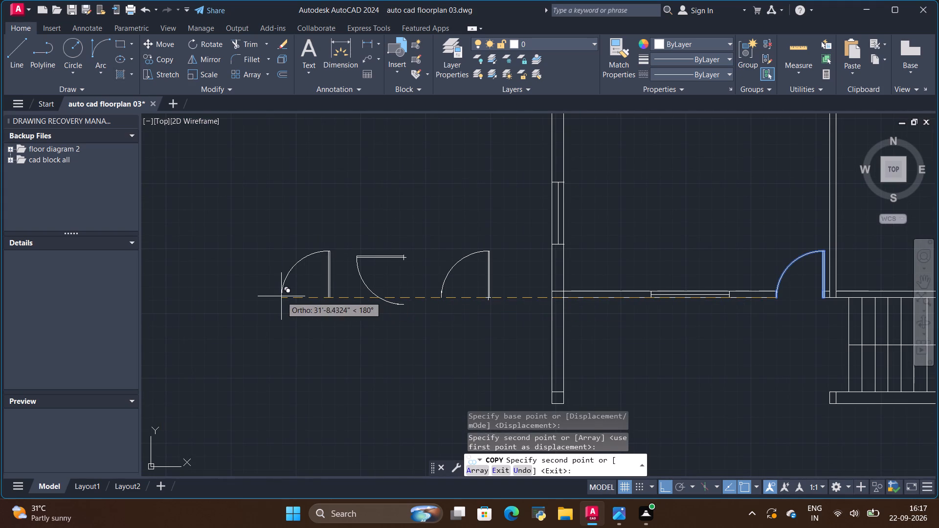
pyautogui.click(281, 296)
pyautogui.click(215, 297)
pyautogui.press('space')
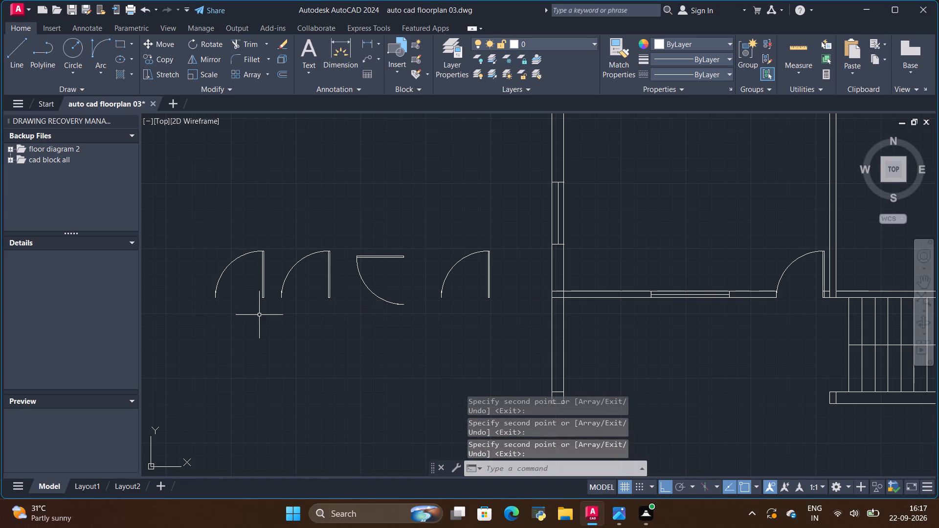
# Rotate the second door copy from the west by 270° about the upper end of its leaf.
pyautogui.click(320, 253)
pyautogui.click(209, 41)
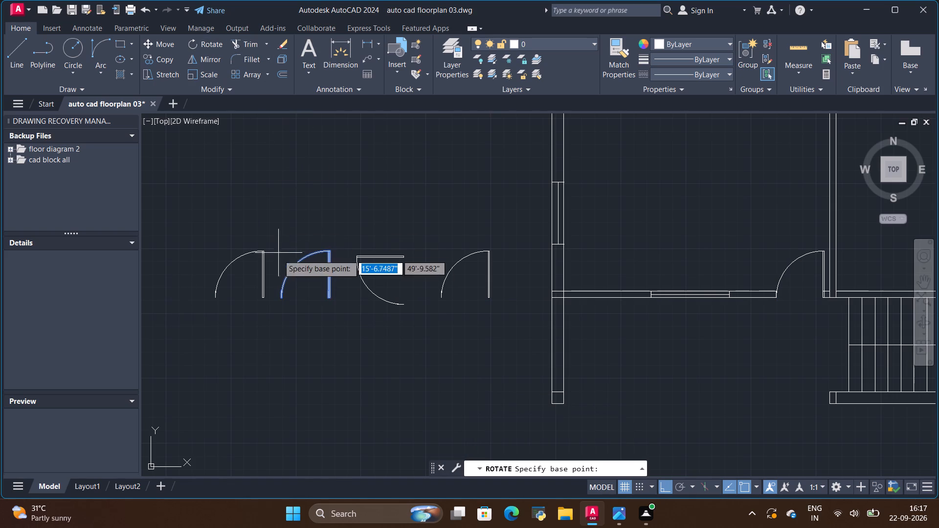
pyautogui.click(329, 251)
pyautogui.click(346, 298)
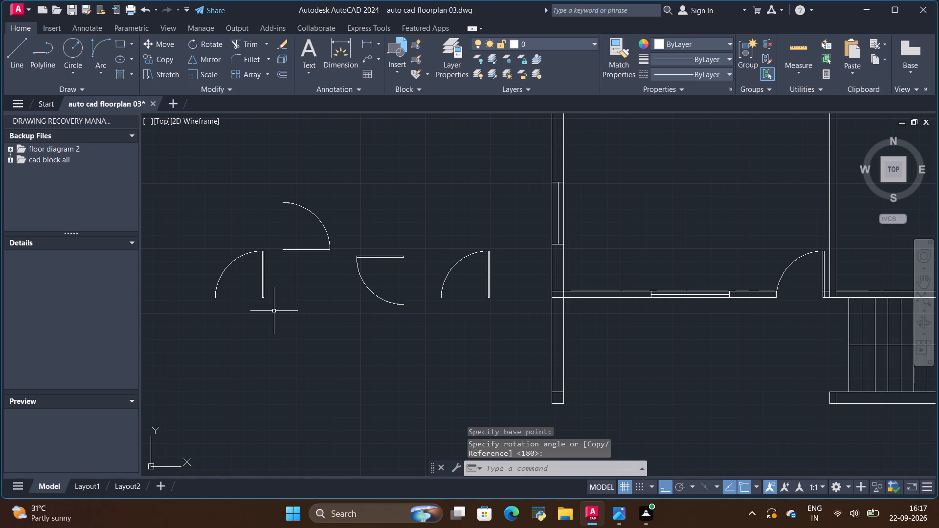
# Rotate the westernmost door copy 180° about the foot of its swing arc.
pyautogui.click(264, 294)
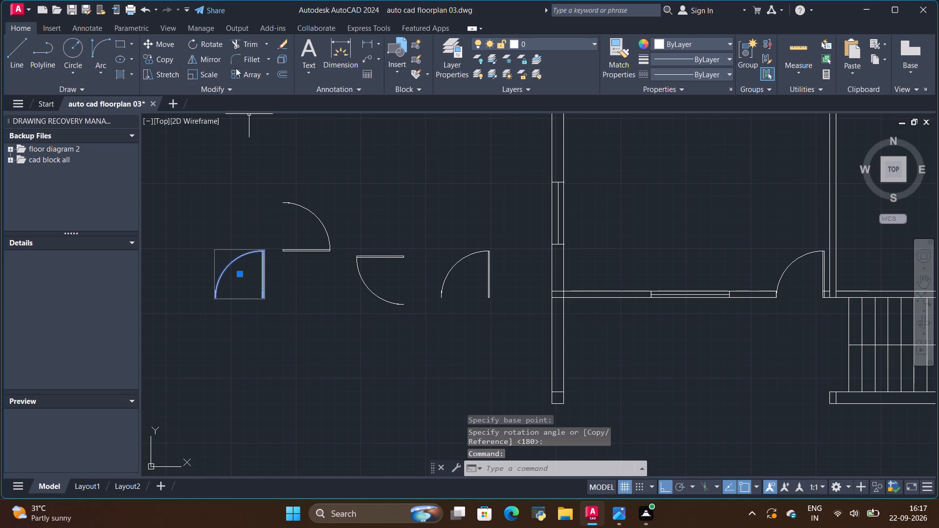
pyautogui.click(205, 41)
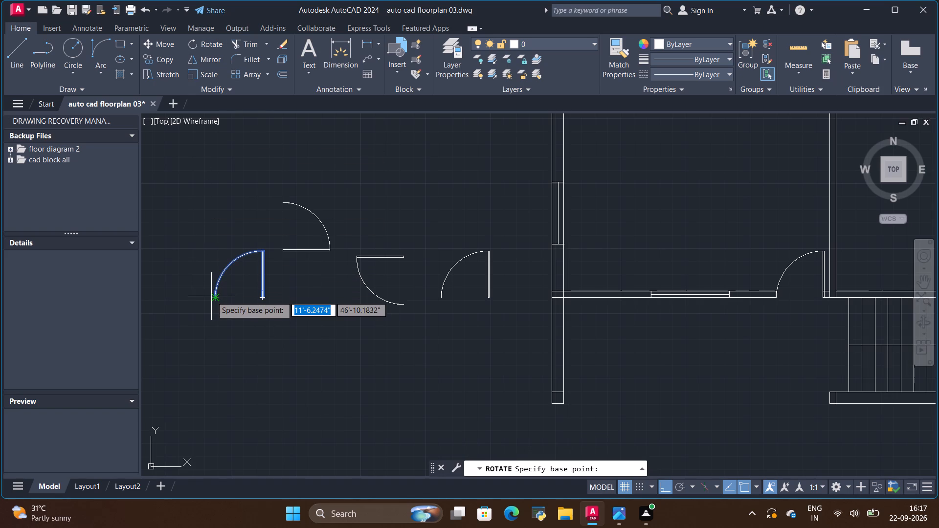
pyautogui.click(212, 296)
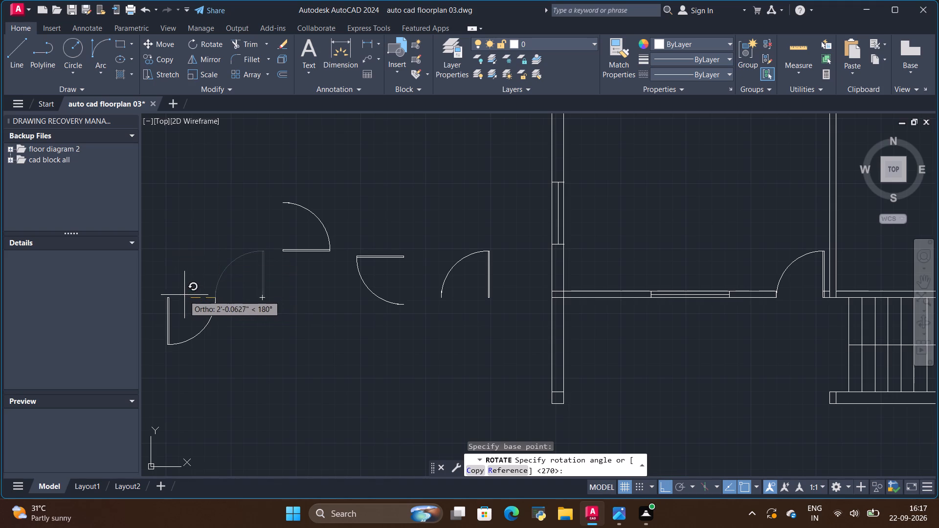
pyautogui.scroll(-2, 186, 294)
pyautogui.scroll(3, 161, 292)
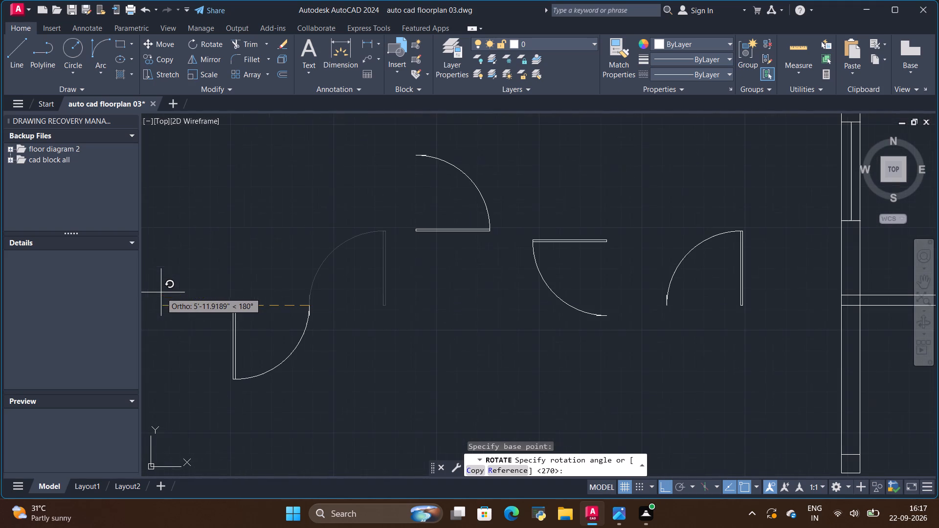
pyautogui.scroll(1, 157, 320)
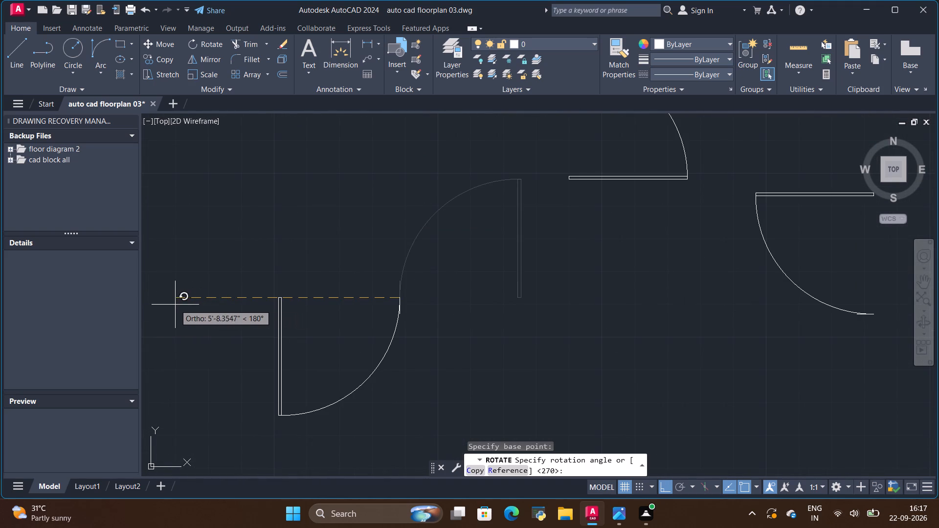
pyautogui.scroll(-1, 168, 303)
pyautogui.click(154, 304)
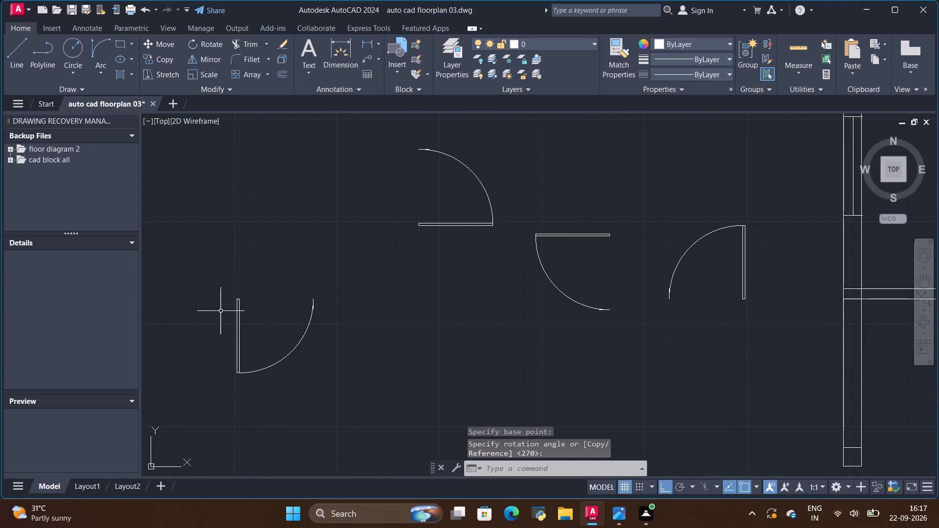
# Rotate the westernmost door copy another 180° about the upper end of its leaf, bringing the leaf upright above that point.
pyautogui.click(236, 307)
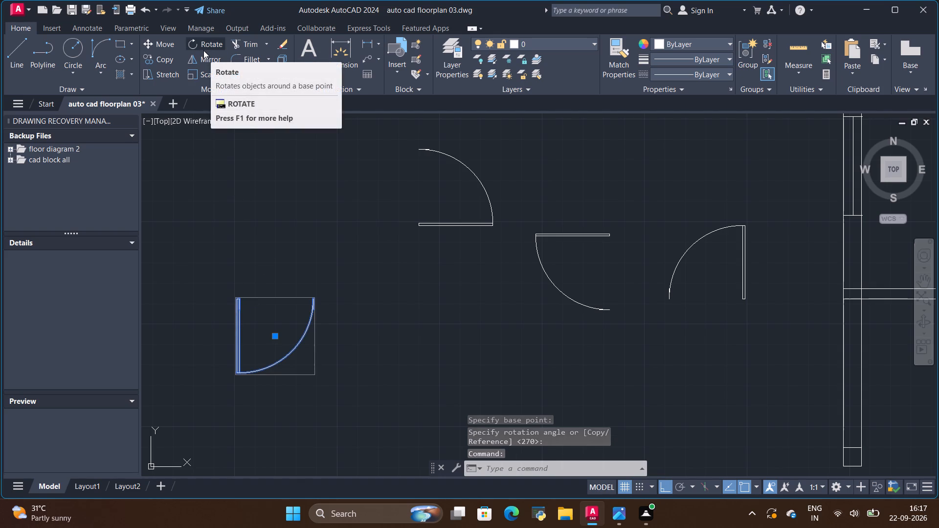
pyautogui.click(203, 45)
pyautogui.click(233, 298)
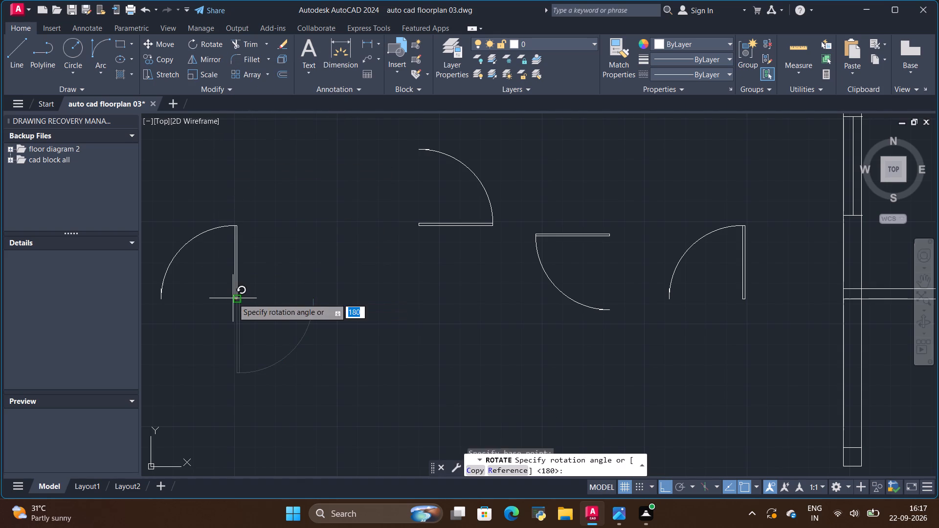
pyautogui.click(222, 298)
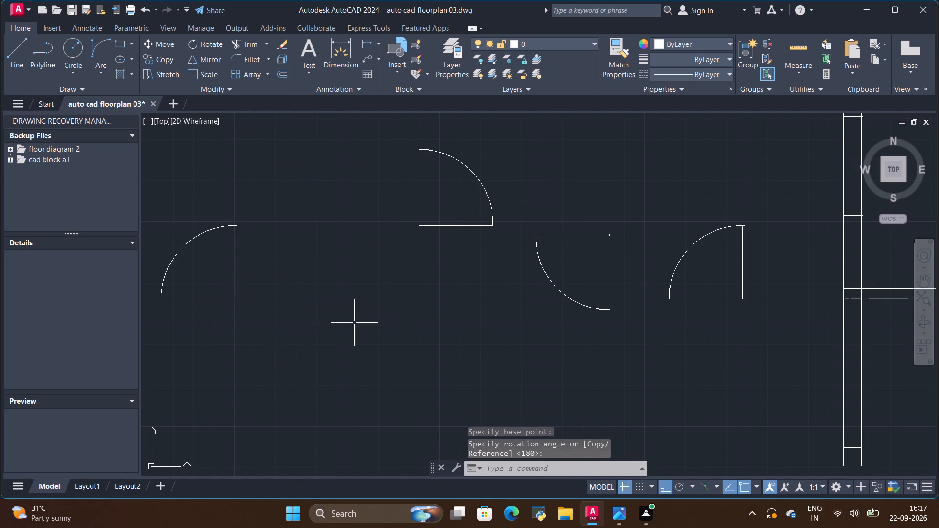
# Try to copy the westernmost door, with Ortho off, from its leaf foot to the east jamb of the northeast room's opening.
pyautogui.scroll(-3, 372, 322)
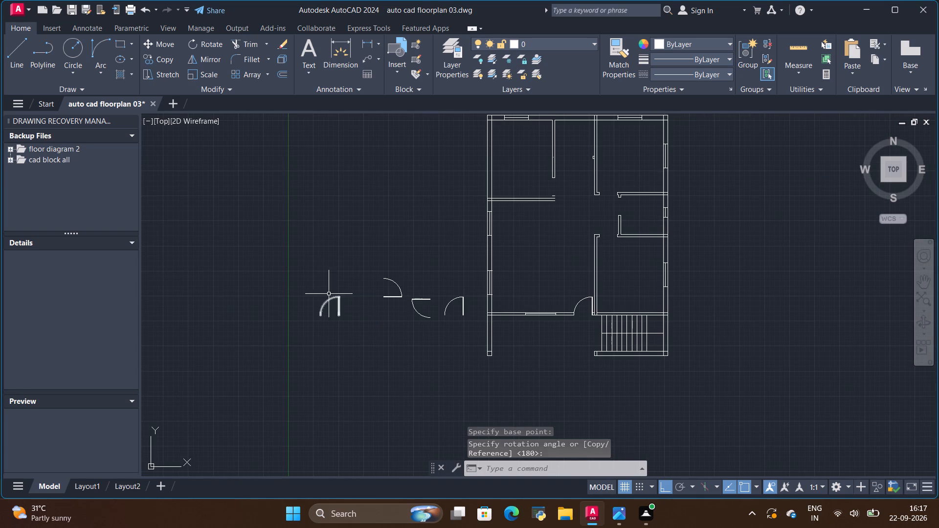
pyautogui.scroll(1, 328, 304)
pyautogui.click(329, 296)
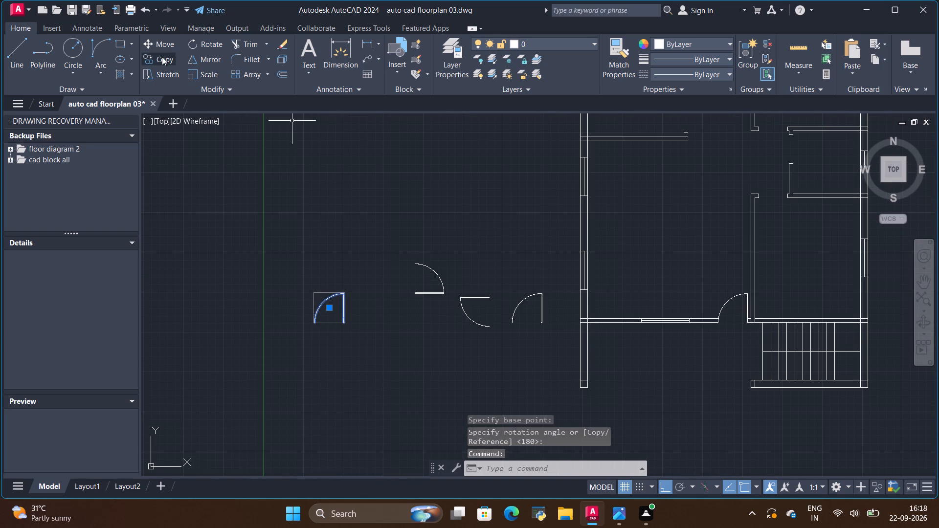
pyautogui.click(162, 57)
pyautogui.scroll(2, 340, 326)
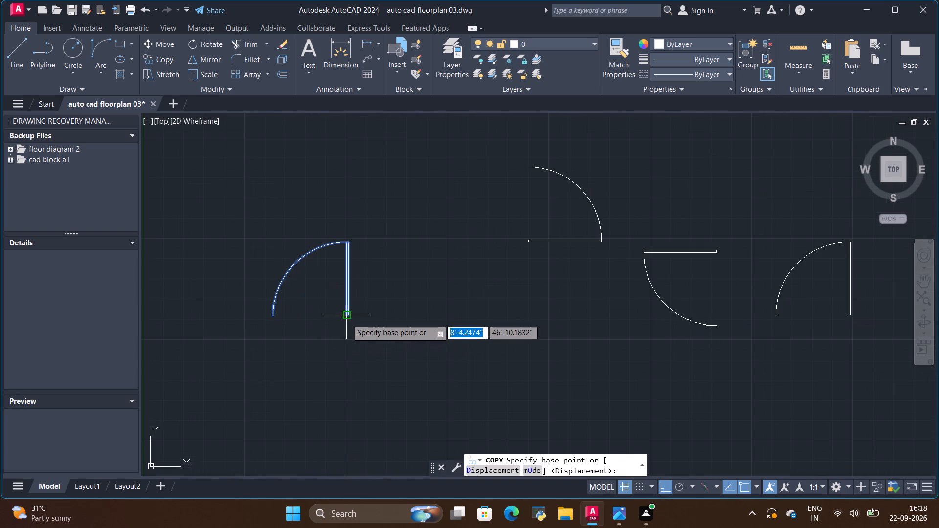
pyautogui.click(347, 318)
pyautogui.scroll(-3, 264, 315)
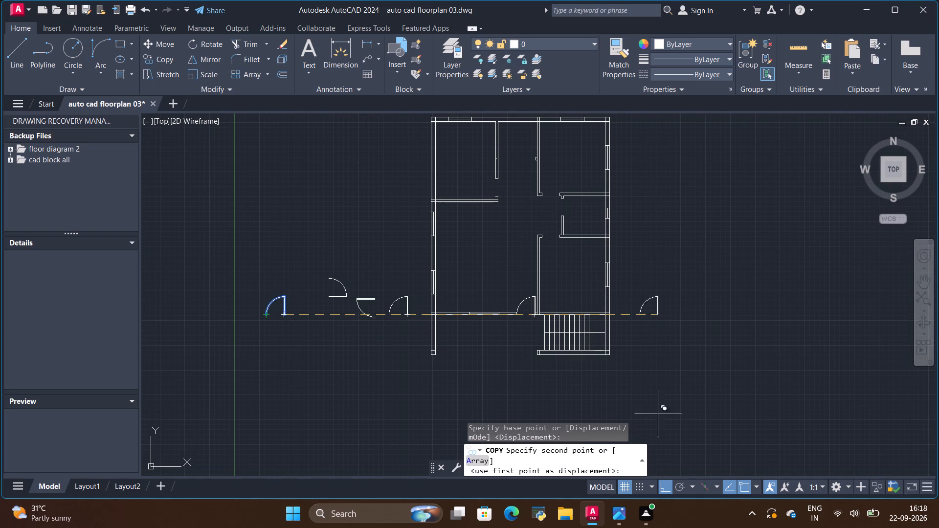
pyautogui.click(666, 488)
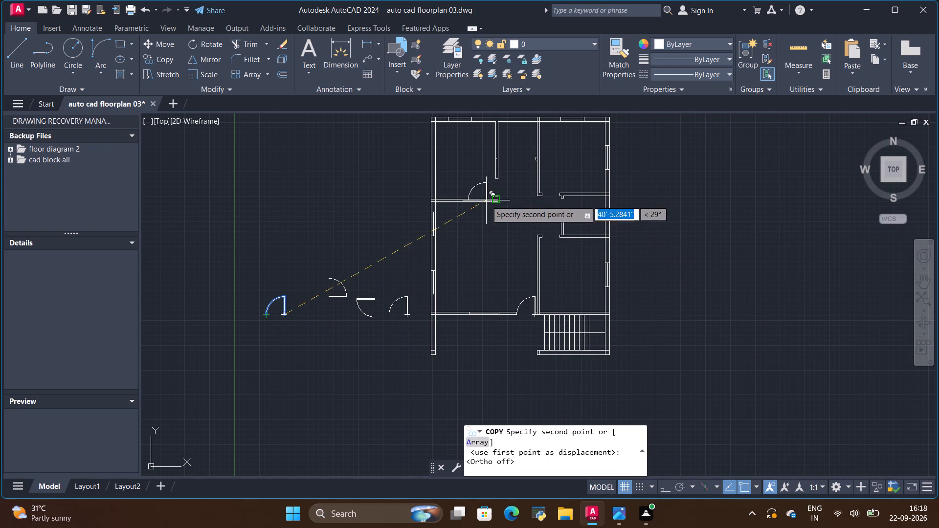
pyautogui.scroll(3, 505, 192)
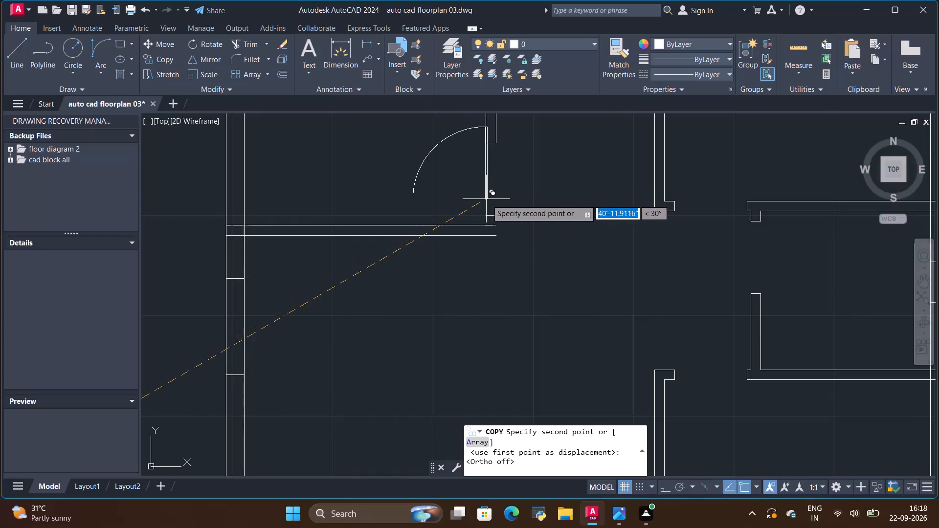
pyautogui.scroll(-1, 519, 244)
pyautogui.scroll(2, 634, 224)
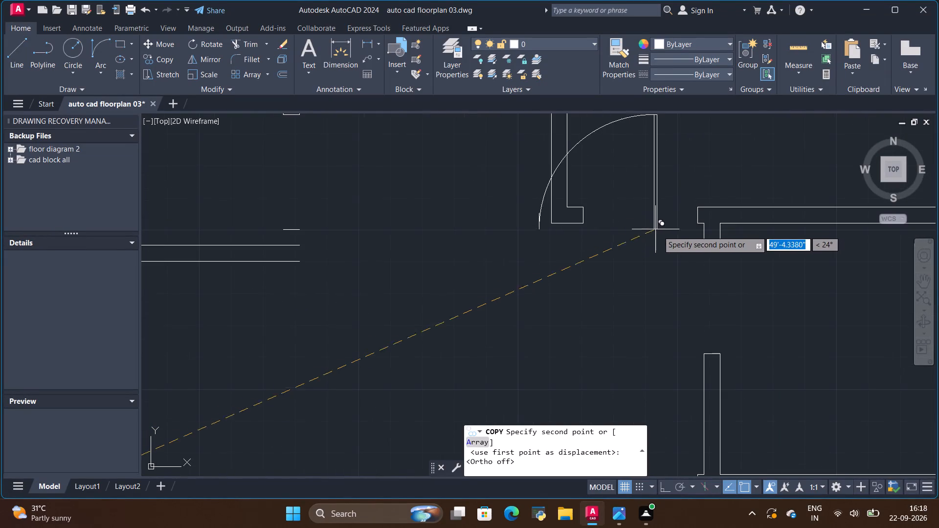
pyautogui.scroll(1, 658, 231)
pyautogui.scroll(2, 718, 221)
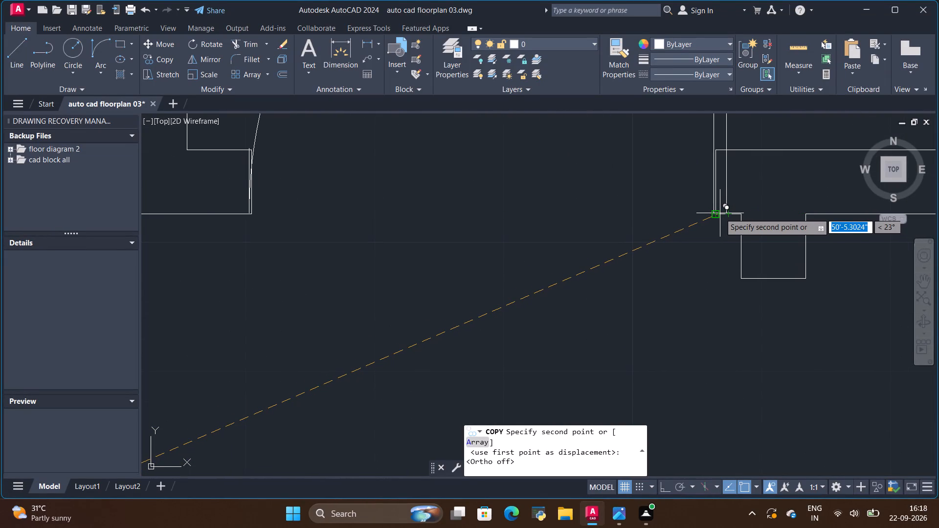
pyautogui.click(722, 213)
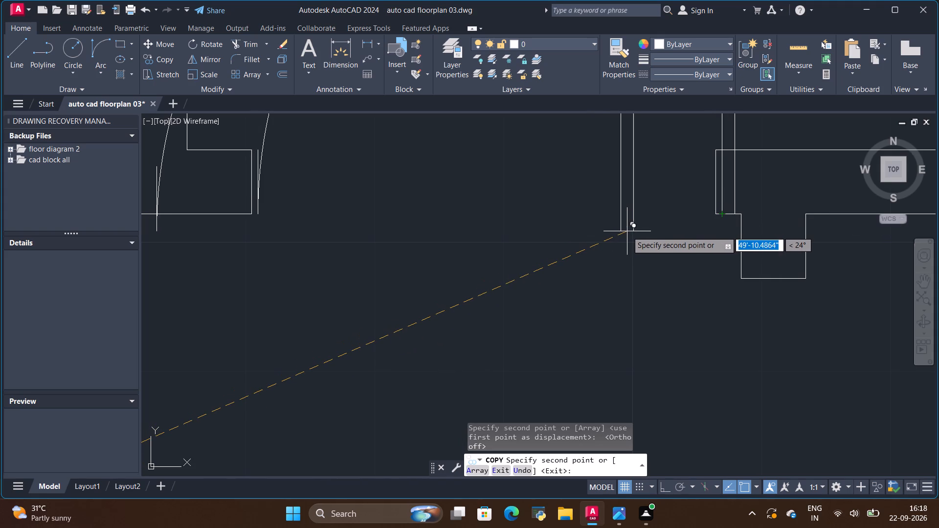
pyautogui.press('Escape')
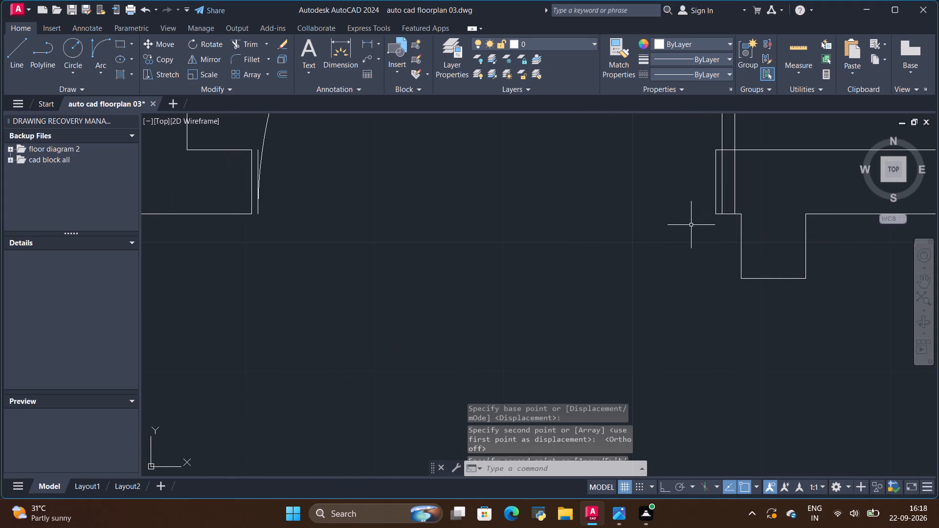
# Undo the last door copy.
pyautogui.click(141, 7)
# With Ortho off, copy the westernmost door from its leaf's lower outer corner to the east jamb's southwest corner at the northeast room's opening.
pyautogui.scroll(-2, 443, 269)
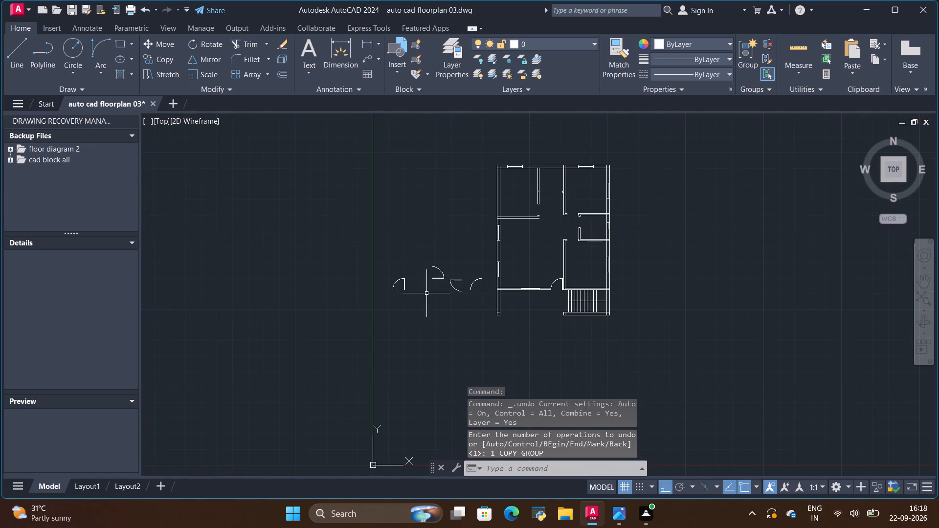
pyautogui.scroll(3, 394, 300)
pyautogui.scroll(2, 408, 263)
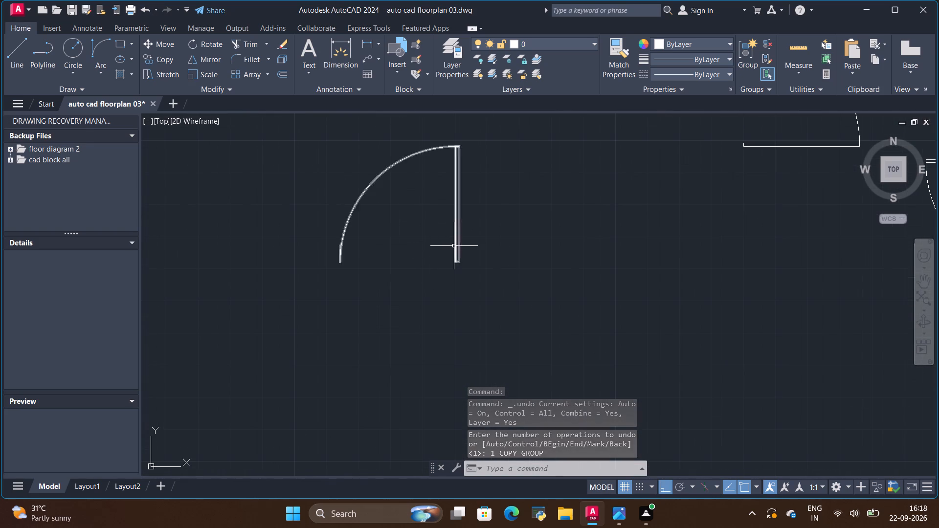
pyautogui.click(454, 246)
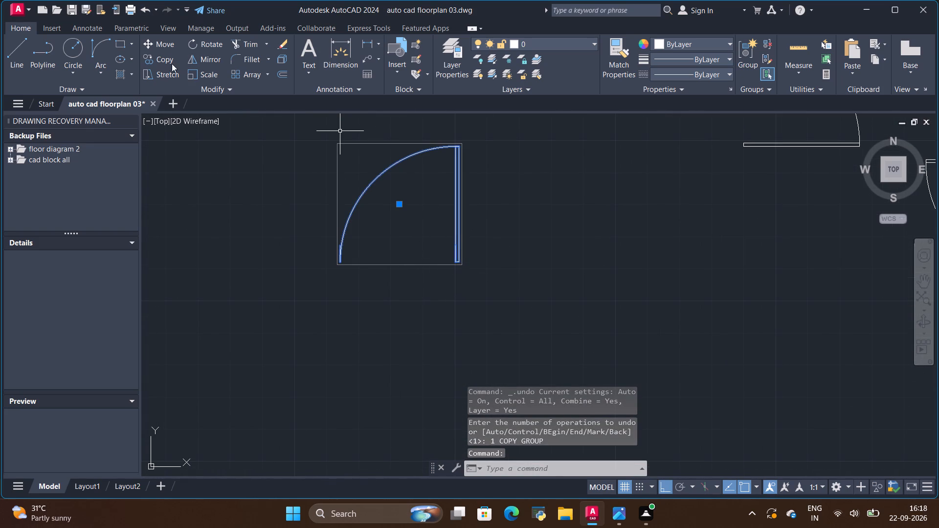
pyautogui.click(162, 60)
pyautogui.scroll(4, 442, 292)
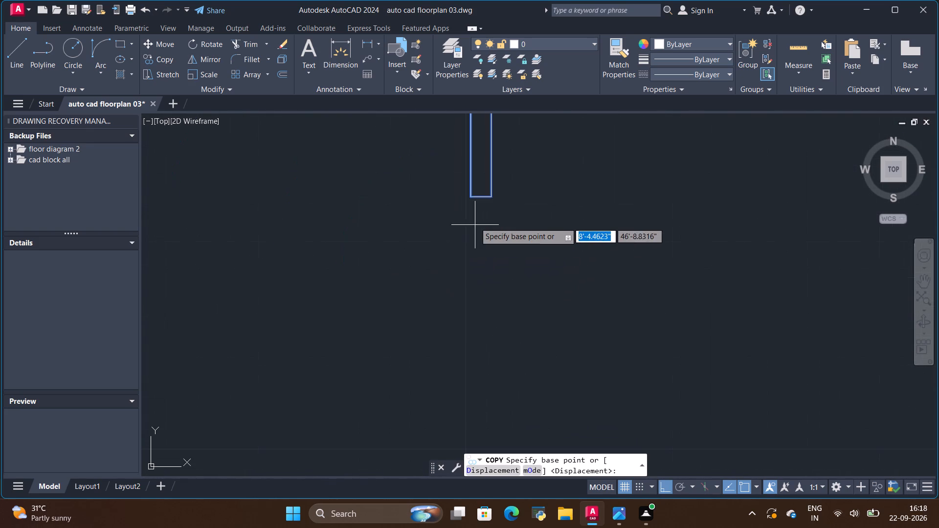
pyautogui.click(469, 197)
pyautogui.scroll(-4, 414, 328)
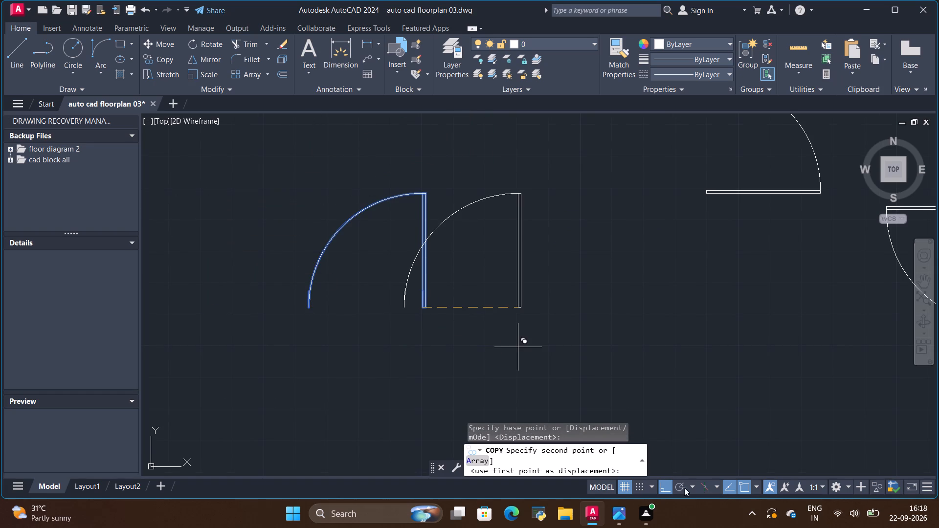
pyautogui.click(661, 484)
pyautogui.scroll(-4, 355, 150)
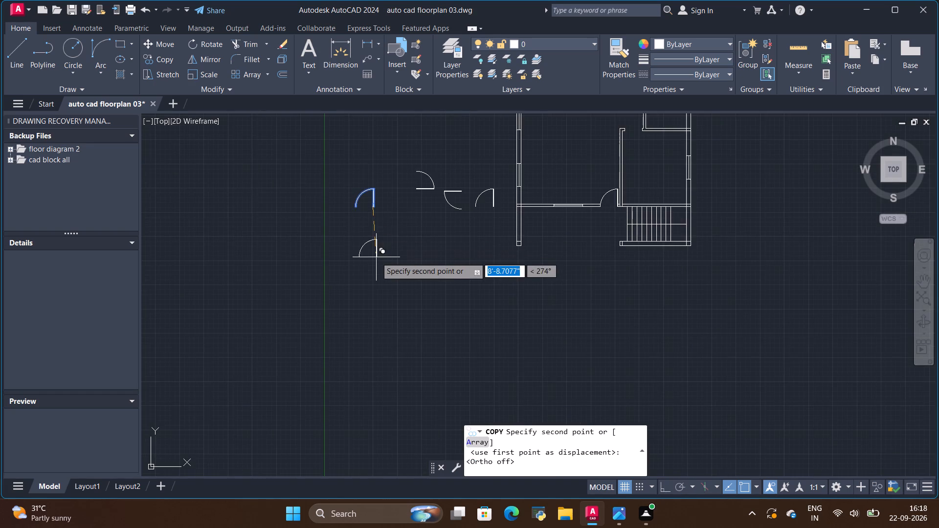
pyautogui.scroll(-3, 376, 257)
pyautogui.scroll(3, 428, 188)
pyautogui.scroll(1, 475, 296)
pyautogui.scroll(1, 458, 333)
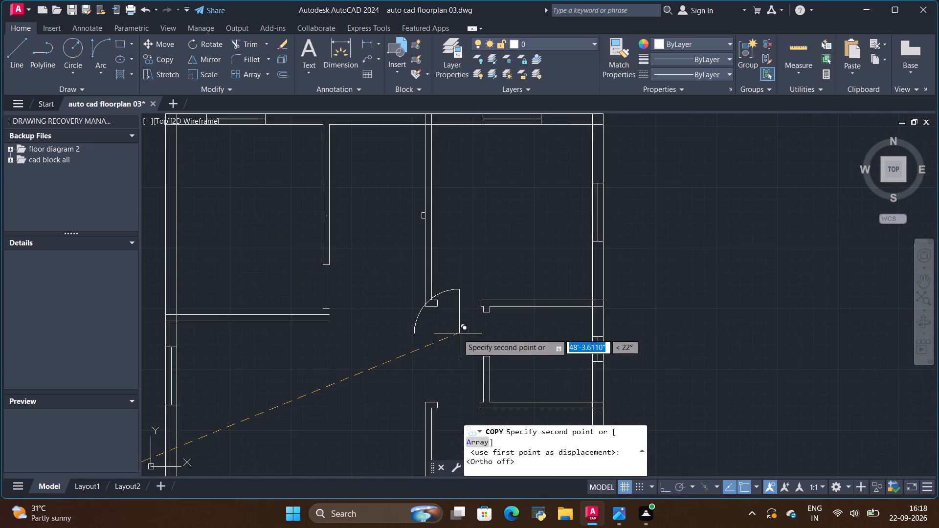
pyautogui.scroll(5, 458, 333)
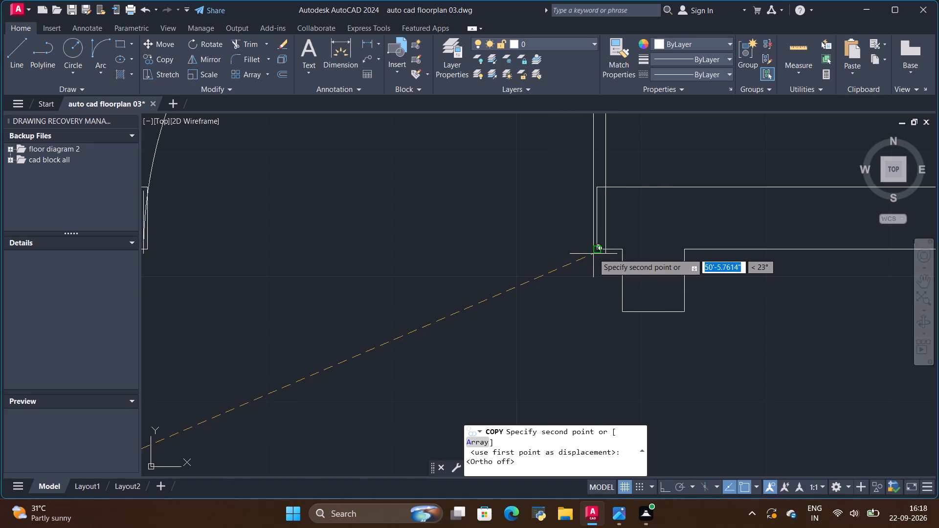
pyautogui.click(596, 251)
# Place another copy of the westernmost door at the southwest corner of the small jamb on the north-middle room's east wall.
pyautogui.scroll(-4, 530, 256)
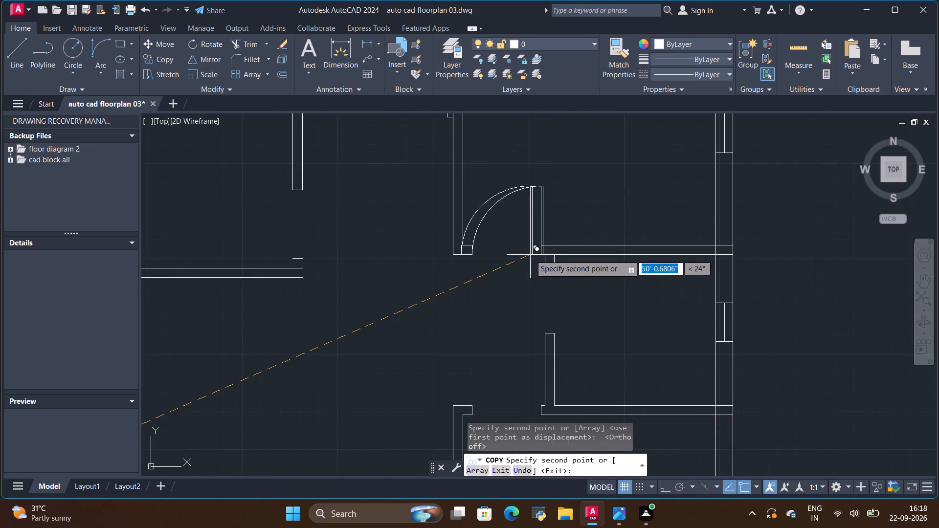
pyautogui.scroll(-2, 530, 255)
pyautogui.scroll(1, 513, 301)
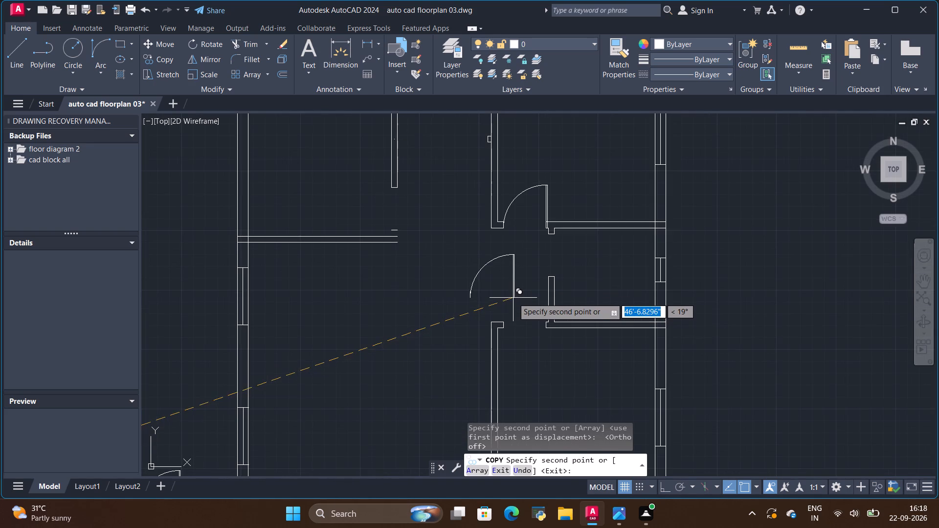
pyautogui.scroll(-2, 513, 298)
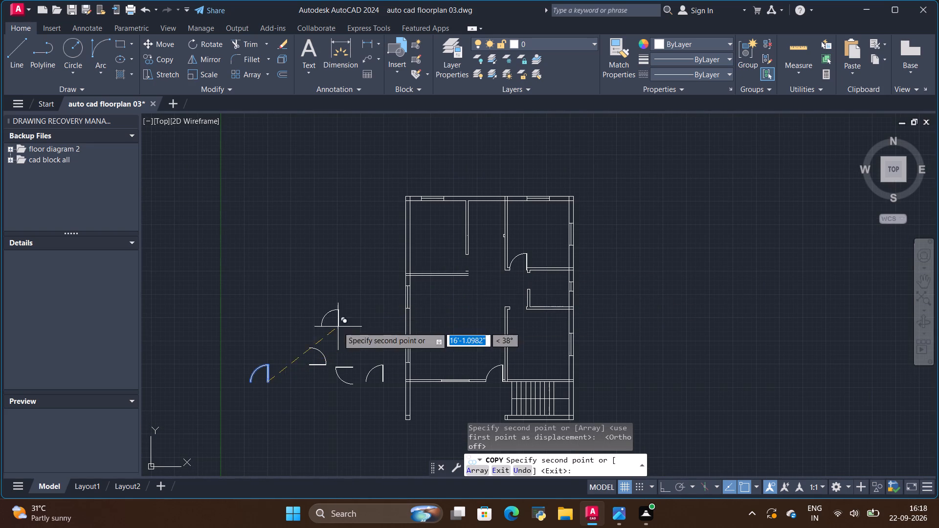
pyautogui.scroll(-1, 404, 303)
pyautogui.scroll(1, 470, 374)
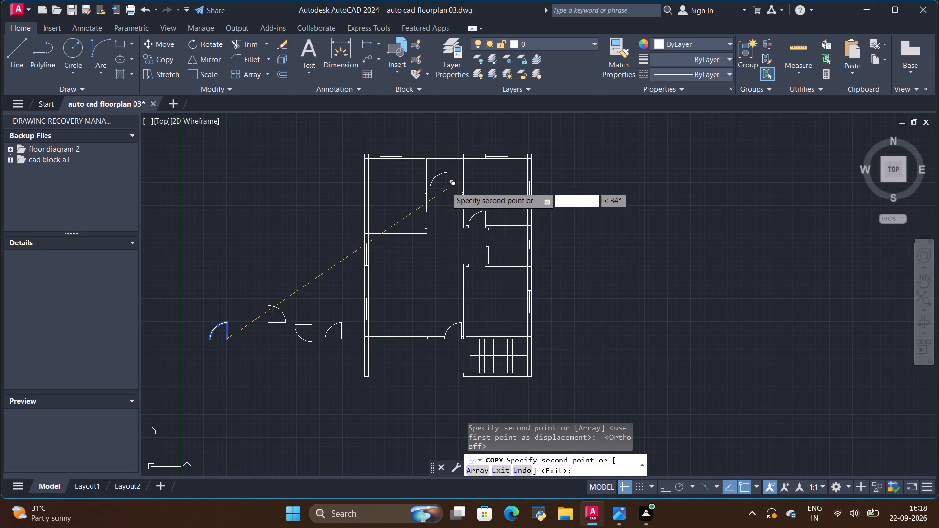
pyautogui.scroll(3, 448, 182)
pyautogui.scroll(3, 472, 214)
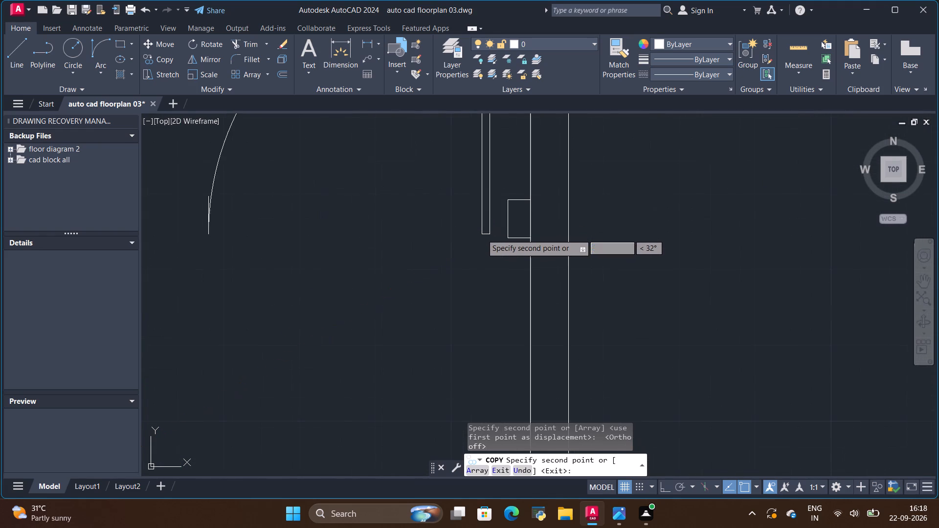
pyautogui.scroll(1, 509, 241)
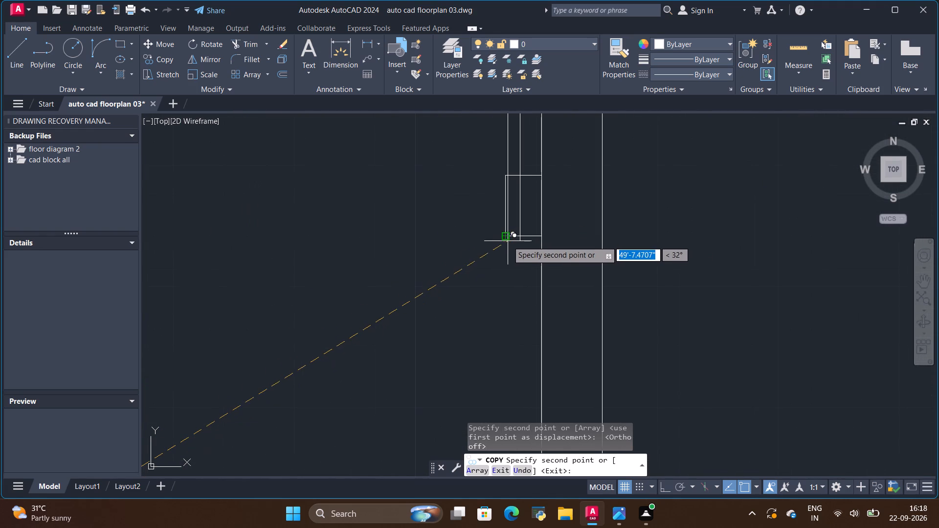
pyautogui.click(506, 238)
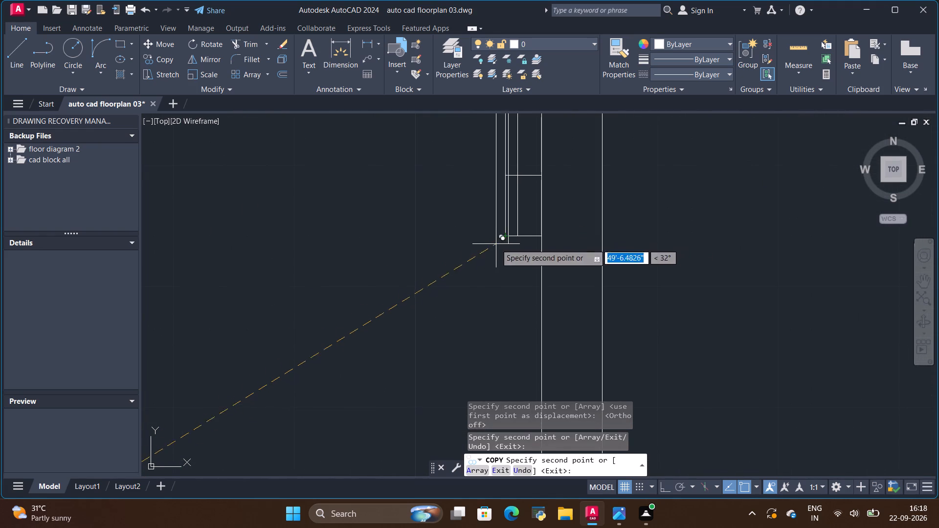
pyautogui.press('space')
# Draw a horizontal line from the lower end of the new door's arc west to the partition's east face.
pyautogui.scroll(-3, 543, 312)
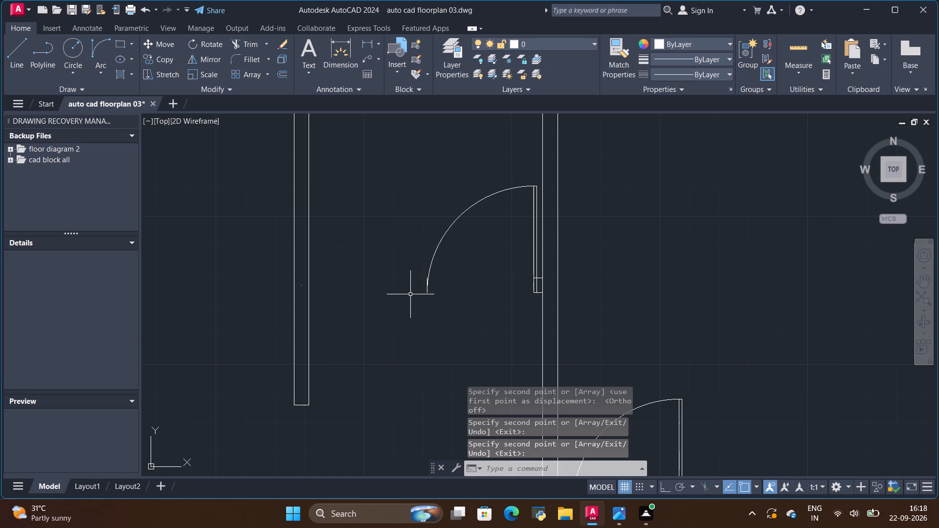
pyautogui.scroll(-2, 434, 274)
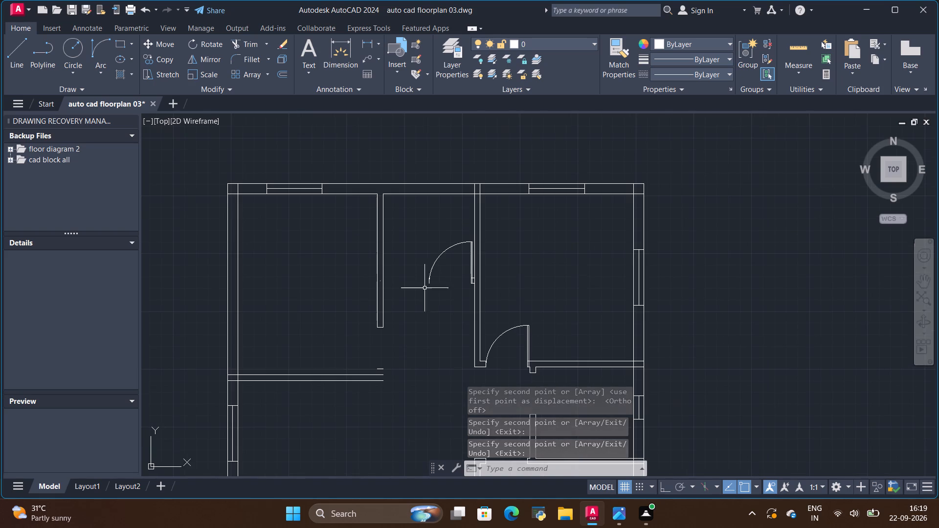
pyautogui.scroll(3, 409, 280)
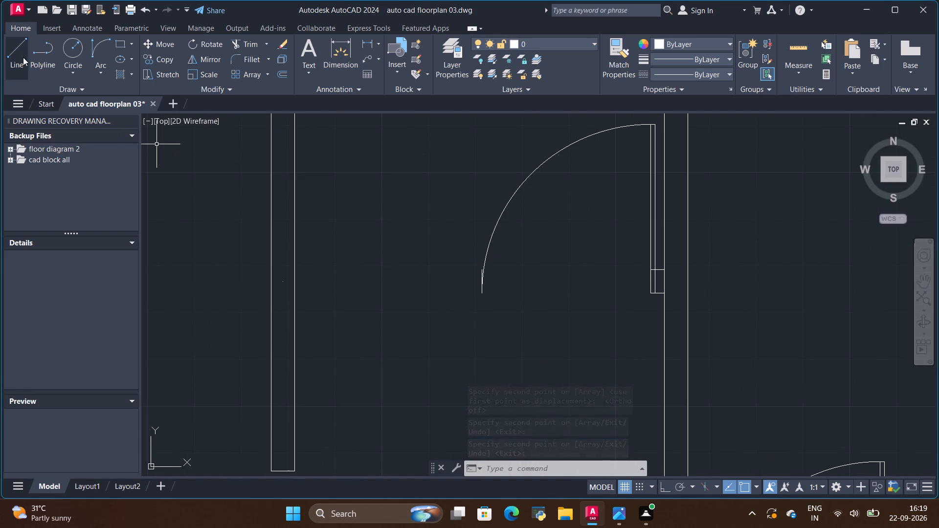
pyautogui.click(21, 55)
pyautogui.scroll(2, 468, 302)
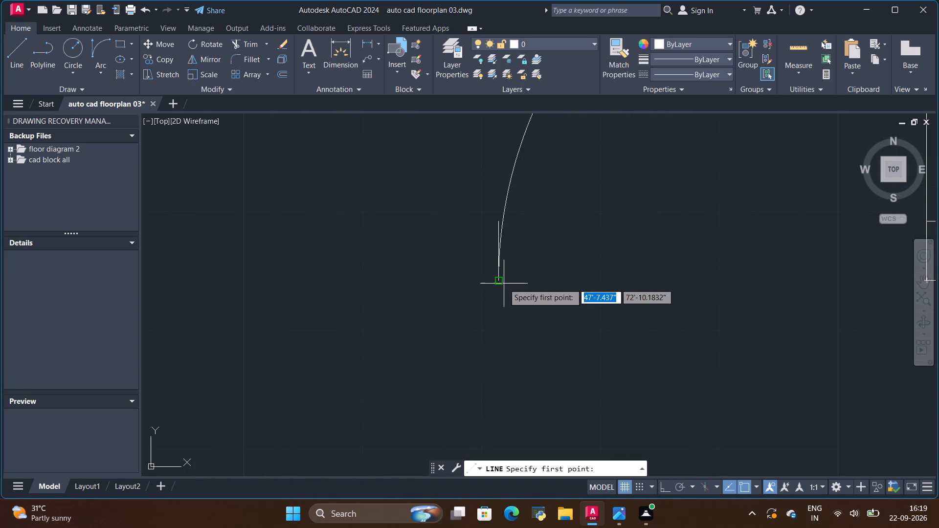
pyautogui.click(500, 283)
pyautogui.scroll(-3, 454, 281)
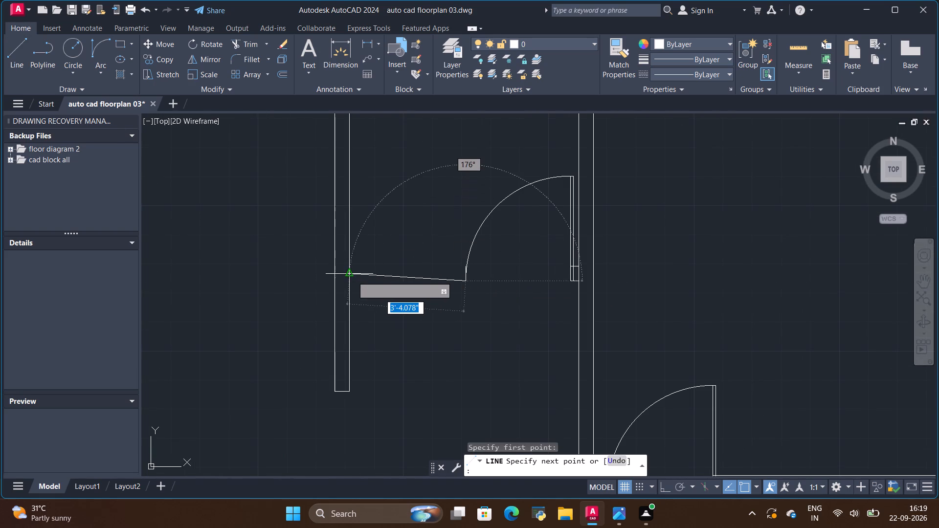
pyautogui.click(347, 283)
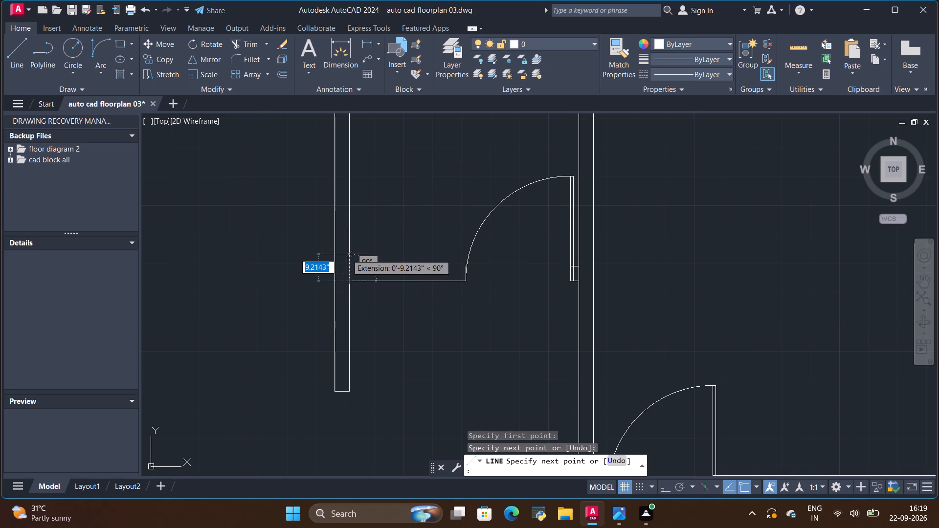
pyautogui.press('Escape')
# Draw a parallel 3'-4" line above it, from the top of the short jamb line at the arc's end to the partition.
pyautogui.scroll(1, 529, 273)
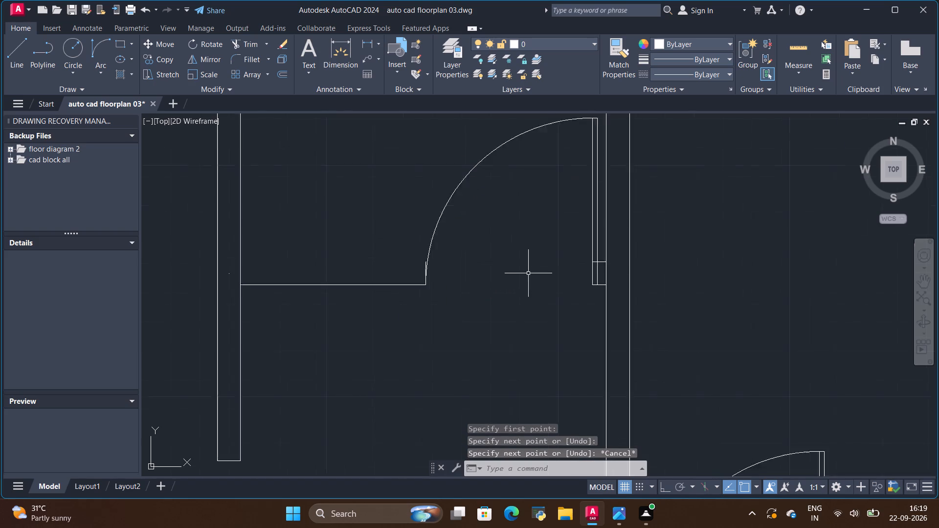
pyautogui.scroll(1, 527, 273)
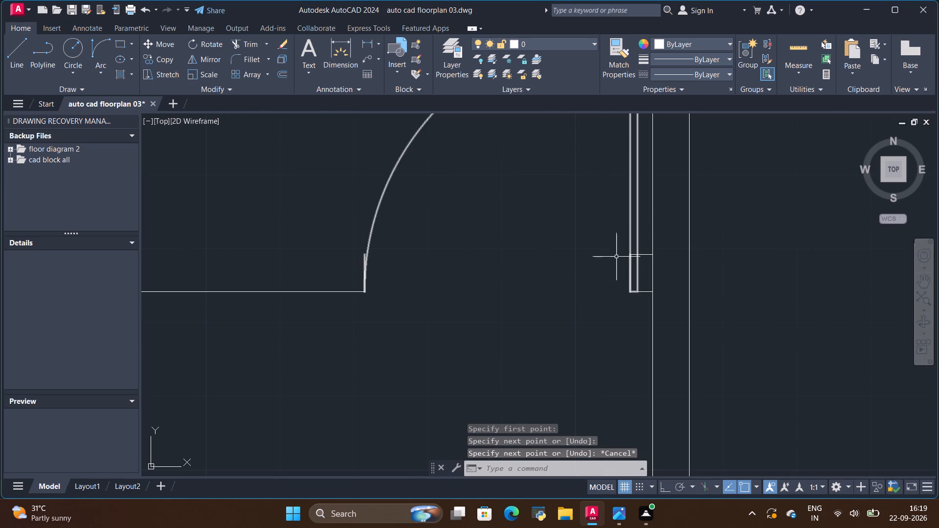
pyautogui.scroll(3, 364, 262)
pyautogui.click(17, 54)
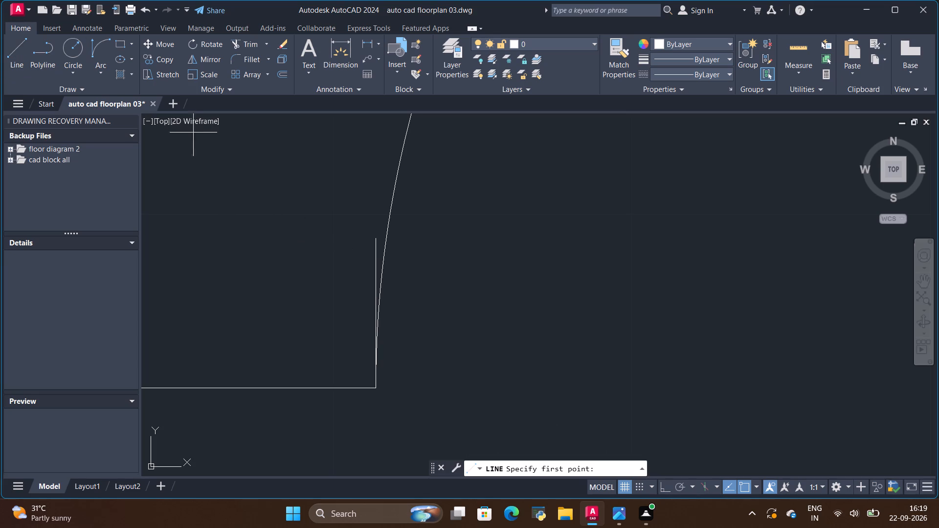
pyautogui.click(376, 240)
pyautogui.scroll(-3, 757, 281)
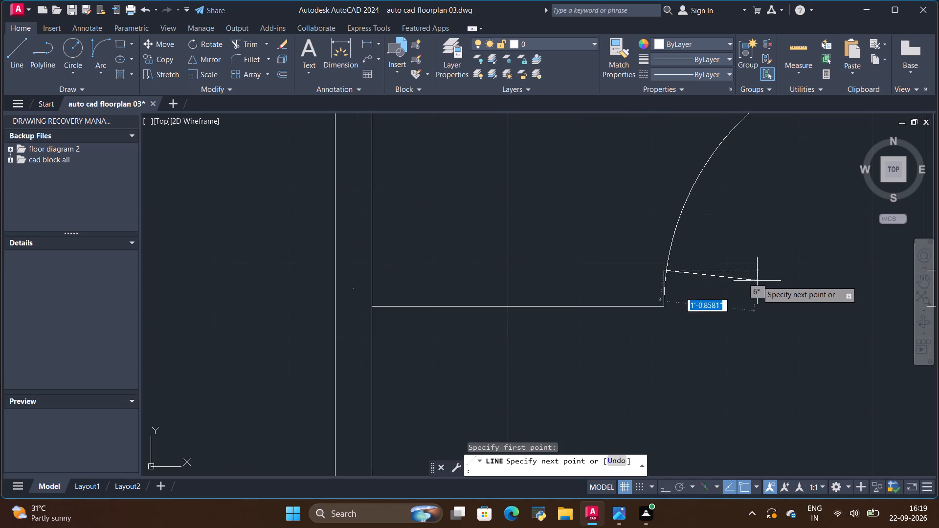
pyautogui.click(371, 267)
pyautogui.press('space')
# Close the south jamb of the northwest room's opening with vertical lines on its west and east sides, the east one reaching the wall's lower line.
pyautogui.scroll(-3, 414, 285)
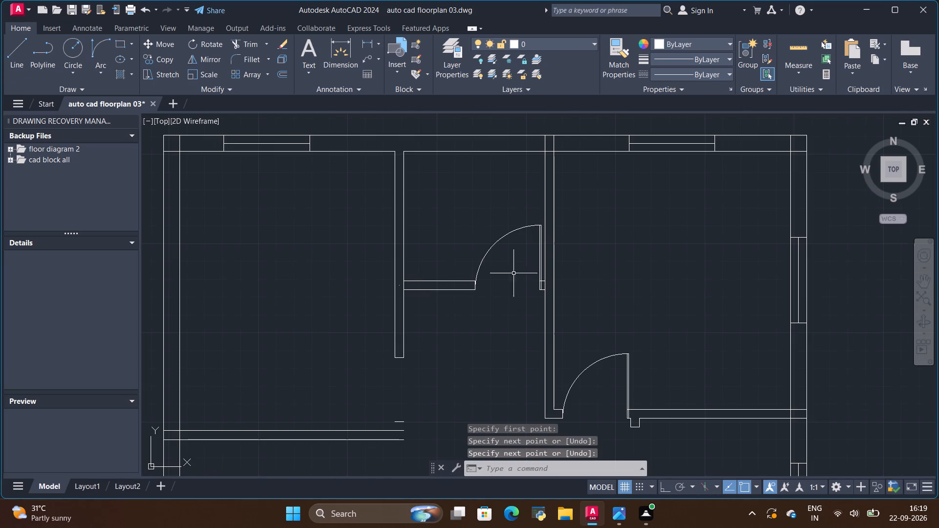
pyautogui.scroll(-2, 508, 232)
pyautogui.scroll(2, 461, 293)
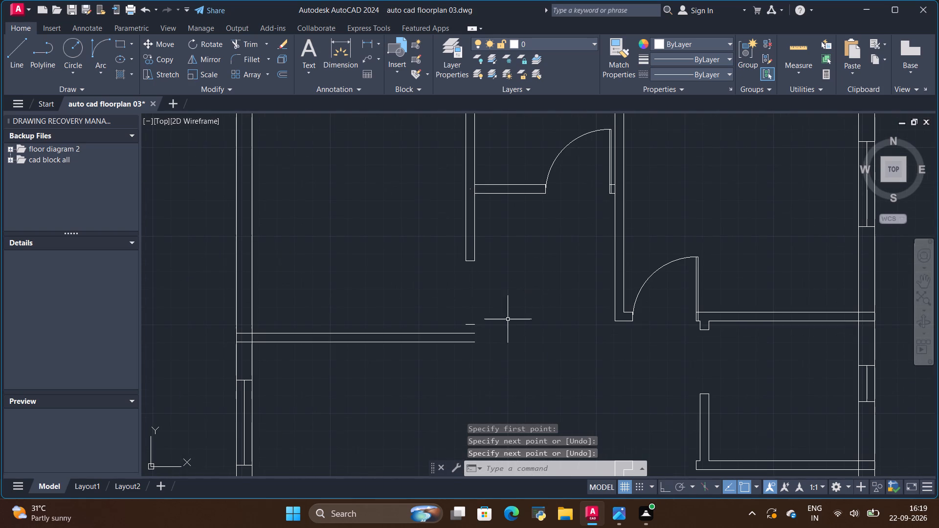
pyautogui.click(23, 61)
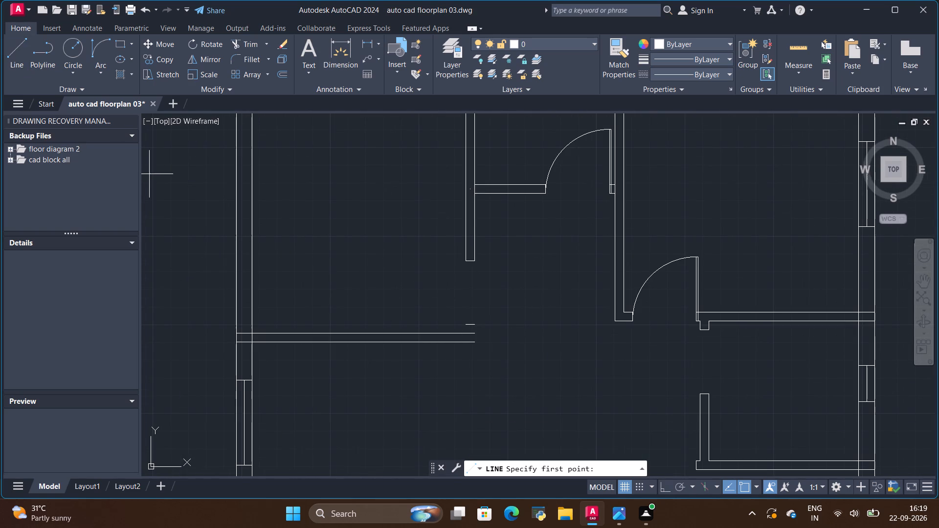
pyautogui.scroll(2, 459, 391)
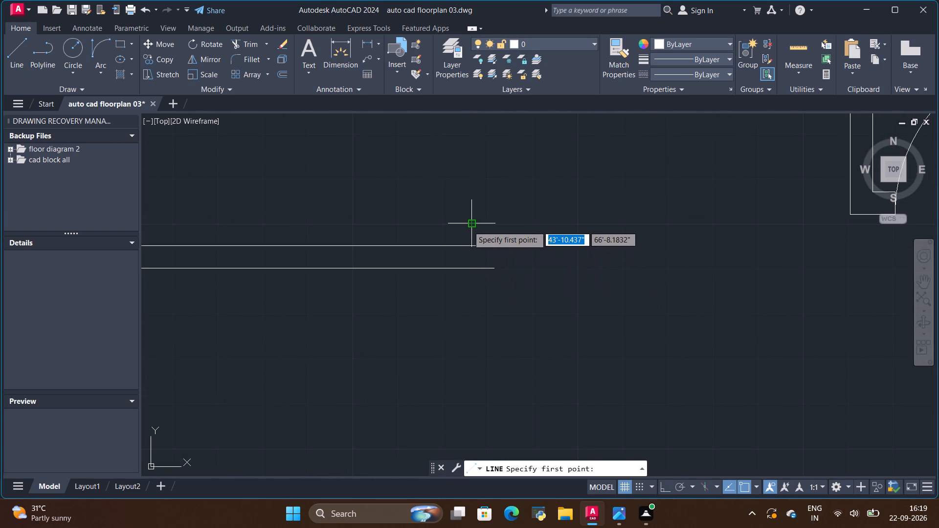
pyautogui.click(468, 226)
pyautogui.click(470, 243)
pyautogui.press('space')
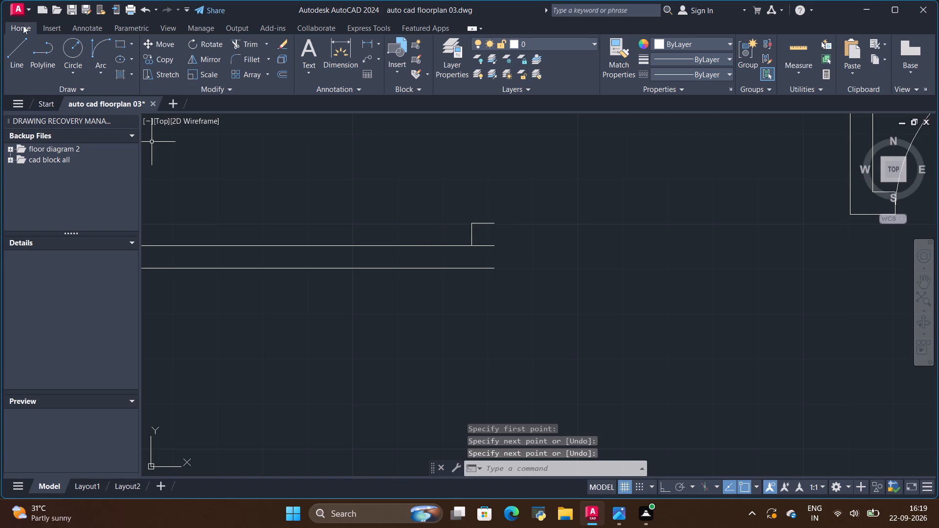
pyautogui.click(23, 45)
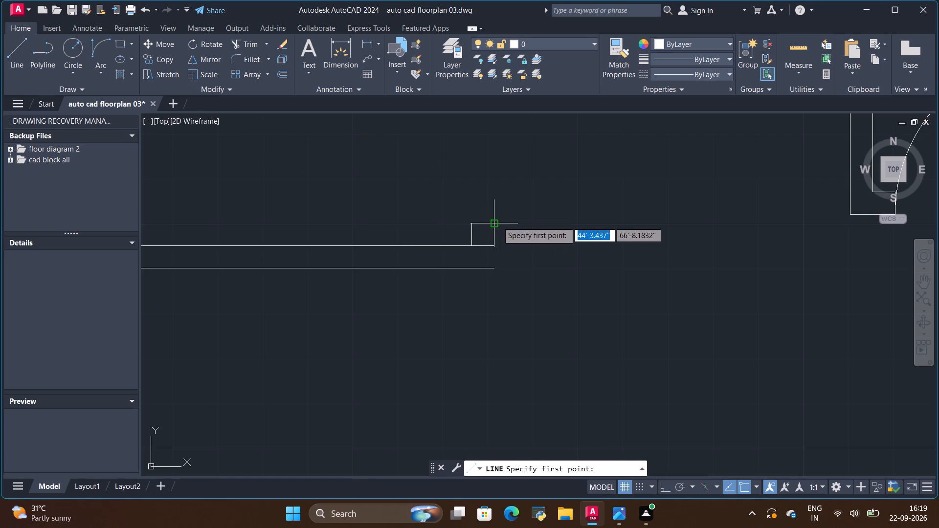
pyautogui.click(497, 222)
pyautogui.click(495, 265)
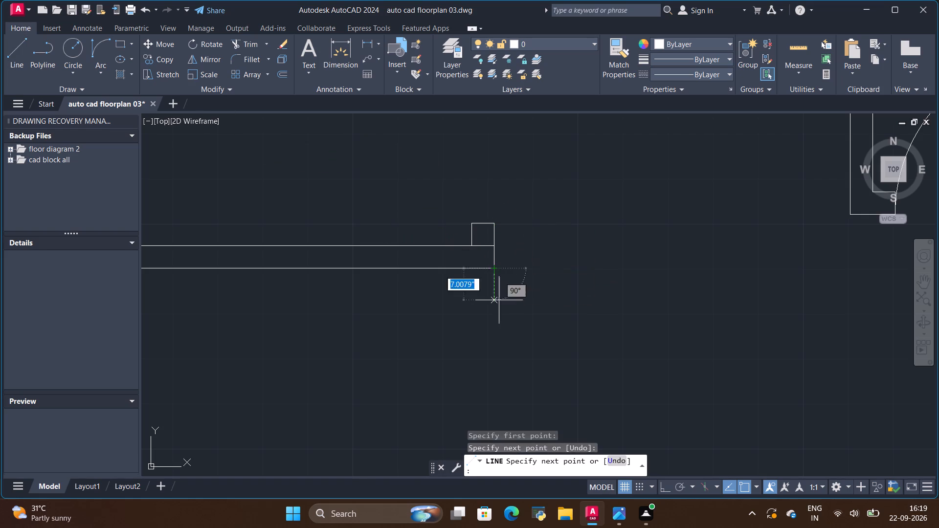
pyautogui.press('space')
# Copy the door with the horizontal leaf and arc below, from its leaf's upper east corner to the partition's east face, about 1.18" above its lower end.
pyautogui.scroll(-3, 458, 286)
pyautogui.scroll(2, 453, 220)
pyautogui.scroll(-2, 538, 231)
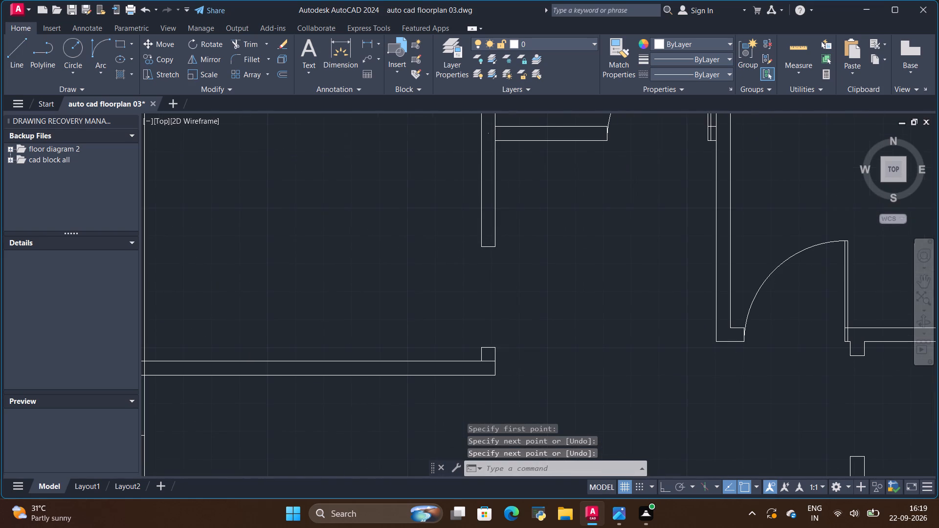
pyautogui.scroll(-2, 538, 231)
pyautogui.scroll(1, 381, 364)
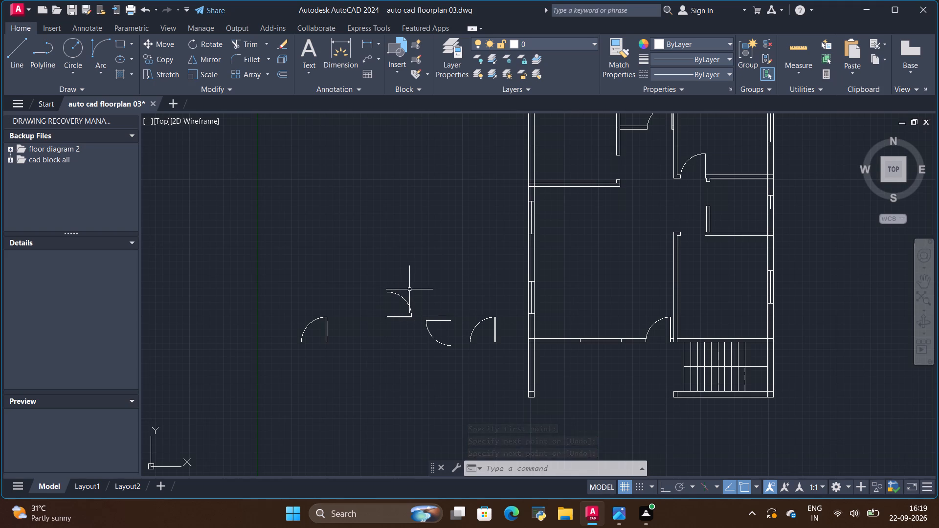
pyautogui.scroll(1, 445, 319)
pyautogui.click(442, 323)
pyautogui.scroll(6, 442, 323)
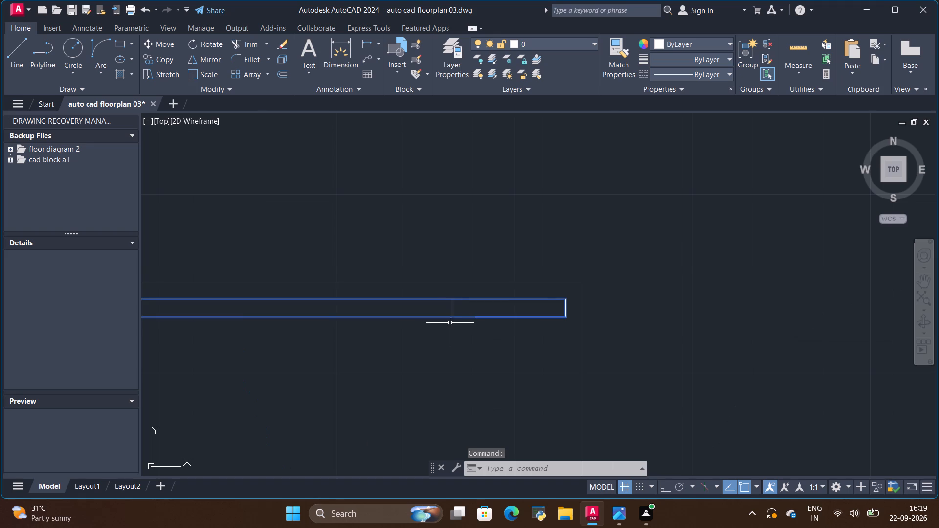
pyautogui.click(166, 54)
pyautogui.click(565, 298)
pyautogui.scroll(-4, 688, 271)
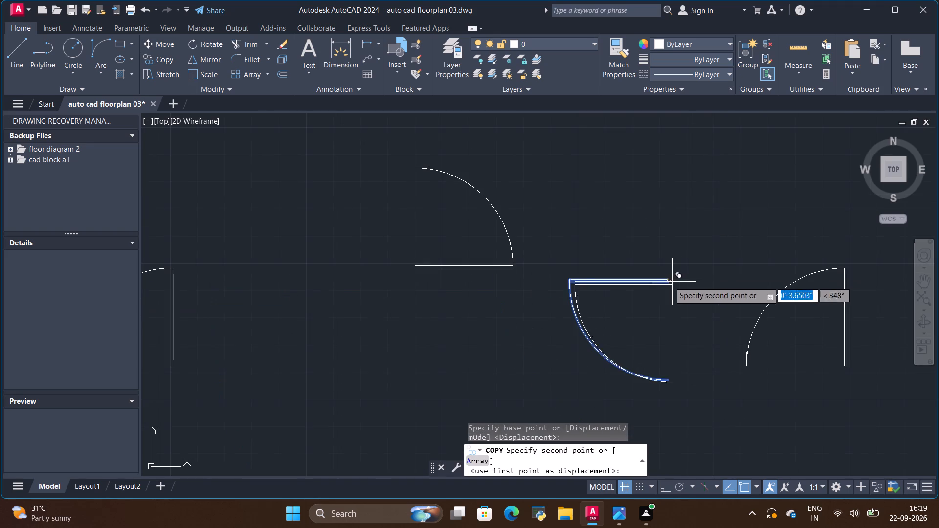
pyautogui.scroll(-6, 623, 254)
pyautogui.scroll(5, 680, 207)
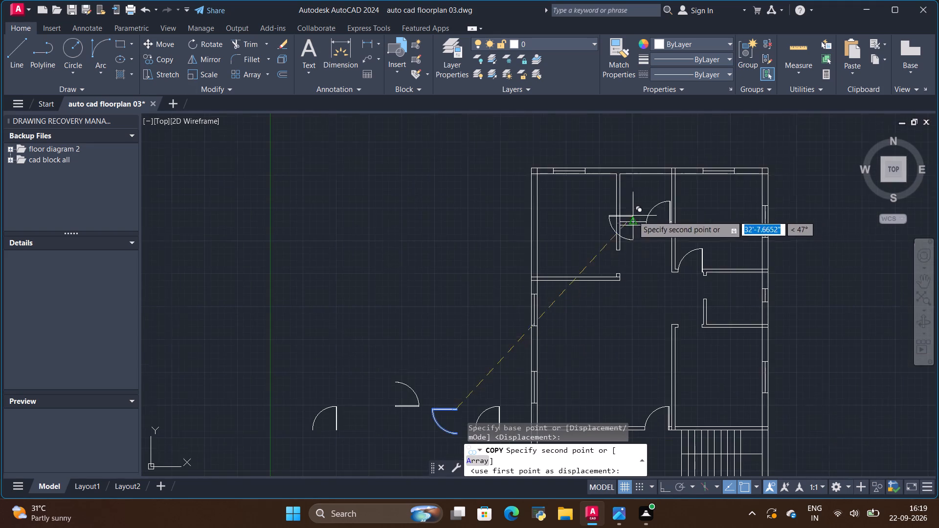
pyautogui.scroll(5, 561, 311)
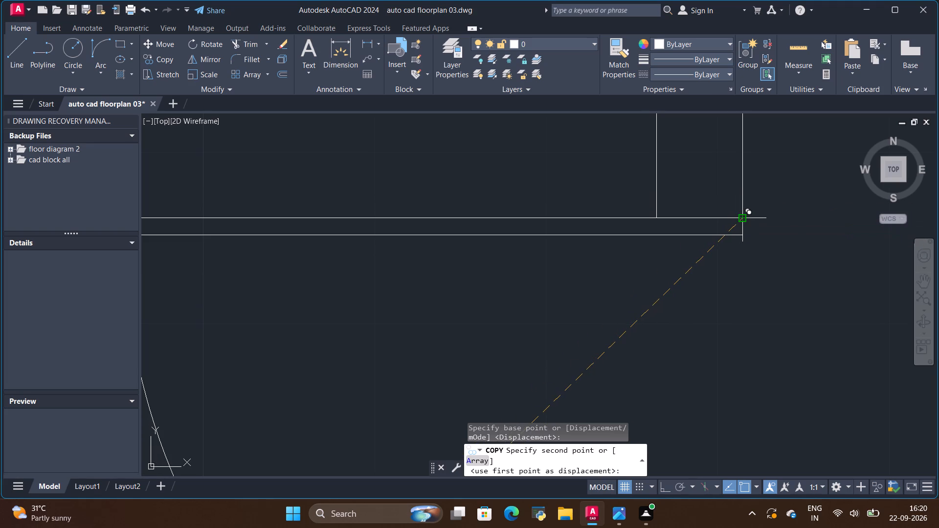
pyautogui.scroll(-1, 740, 218)
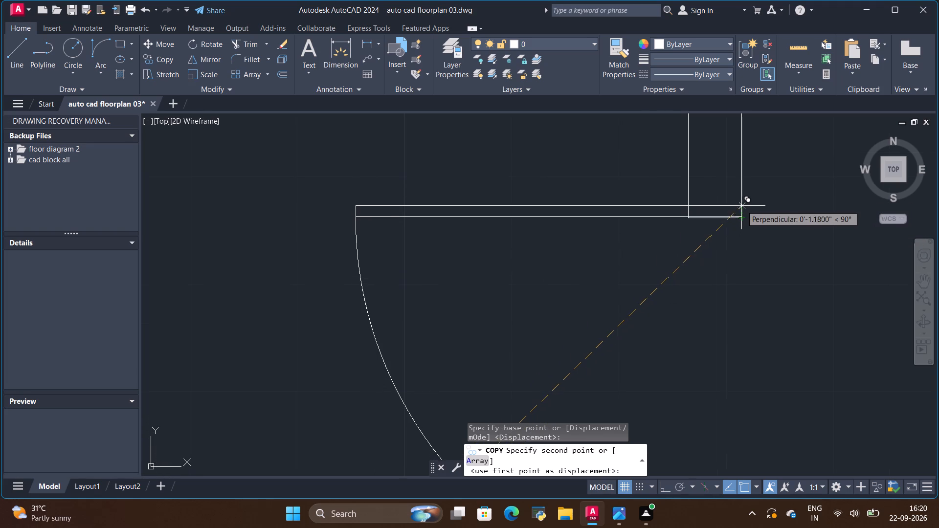
pyautogui.click(742, 206)
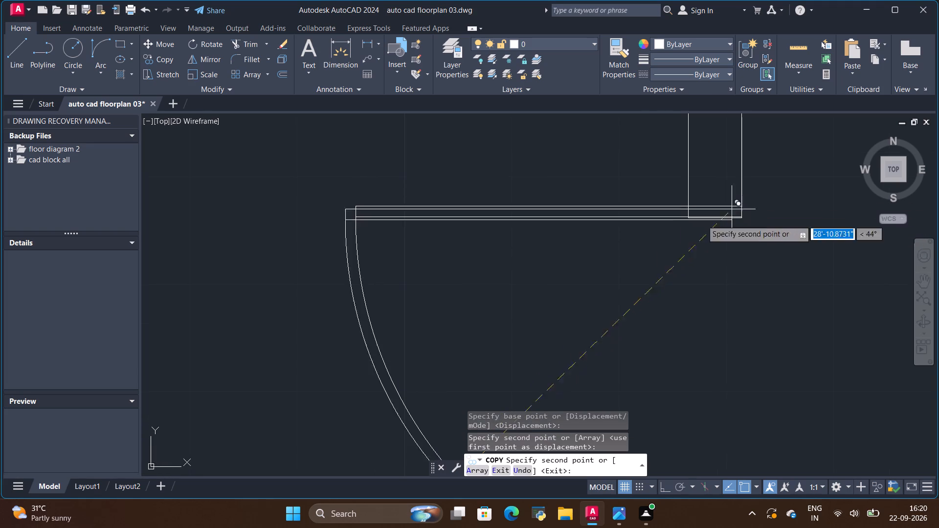
pyautogui.press('space')
# Move the northwest room's door down so its leaf's lower east corner meets the lower east corner of the partition end.
pyautogui.scroll(-2, 712, 232)
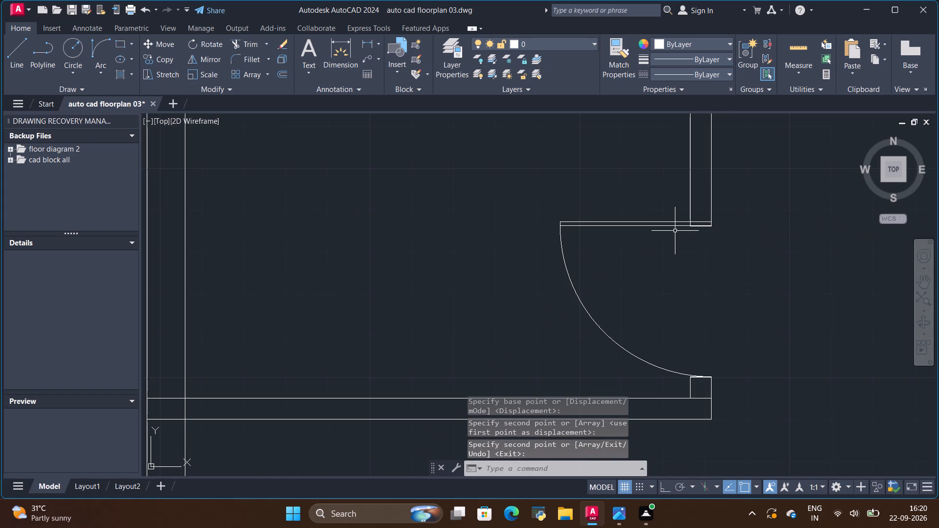
pyautogui.scroll(2, 714, 230)
pyautogui.scroll(3, 678, 215)
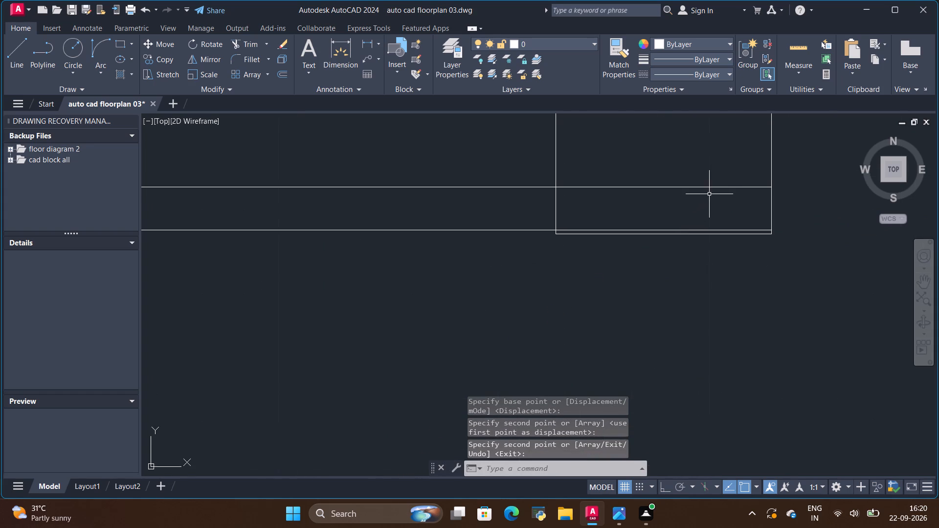
pyautogui.click(712, 187)
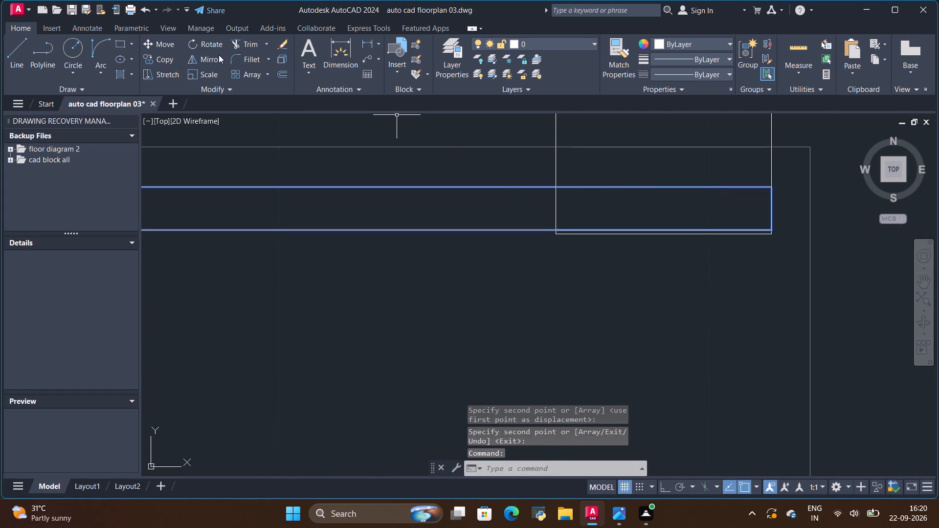
pyautogui.click(159, 44)
pyautogui.scroll(2, 768, 254)
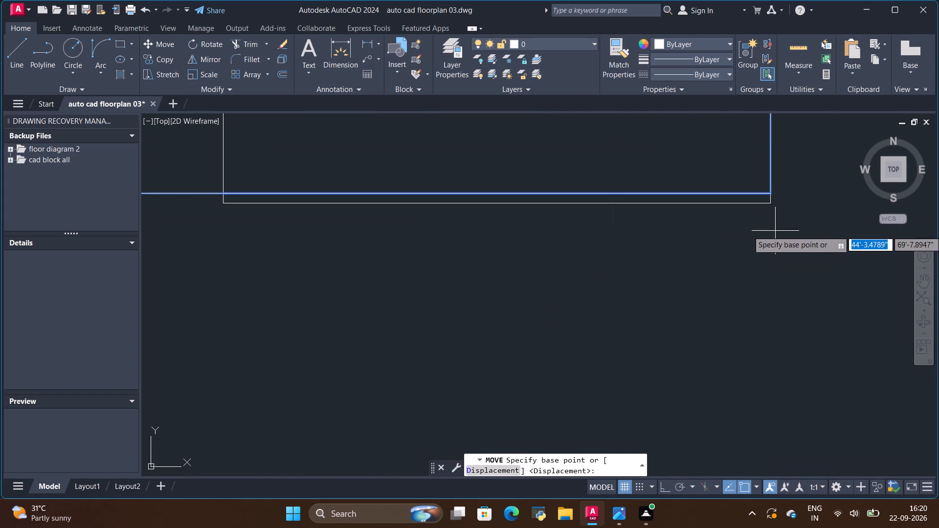
pyautogui.click(772, 192)
pyautogui.click(772, 200)
pyautogui.press('space')
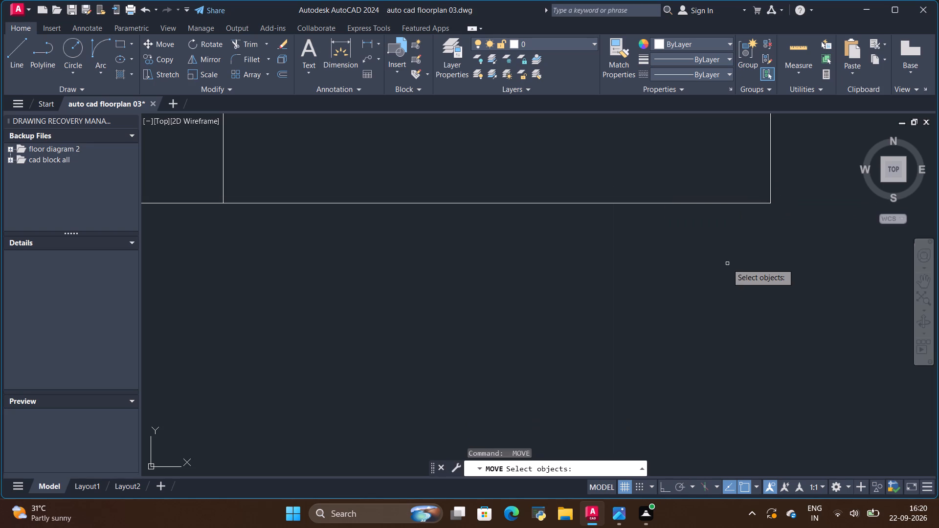
pyautogui.scroll(-4, 727, 271)
pyautogui.press('space')
pyautogui.scroll(-4, 732, 268)
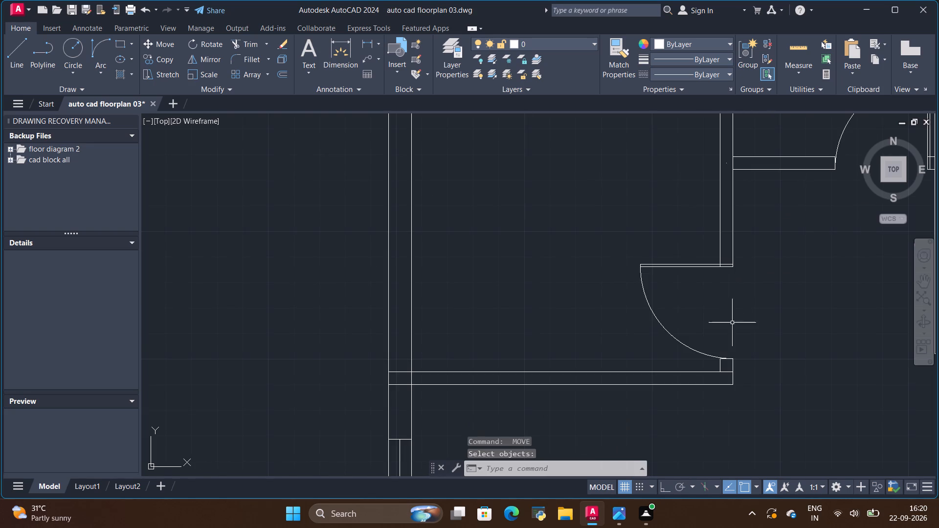
# Move the spare door with the arc above its horizontal leaf, placing the leaf's lower west corner on the small east room's west-partition top west corner.
pyautogui.scroll(-3, 641, 299)
pyautogui.scroll(3, 713, 361)
pyautogui.scroll(-3, 705, 337)
pyautogui.scroll(1, 711, 365)
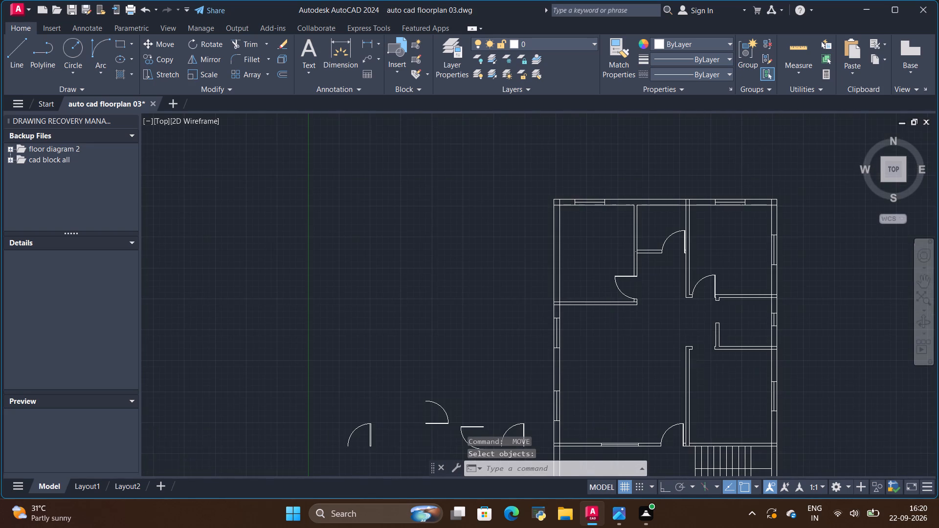
pyautogui.scroll(-2, 669, 242)
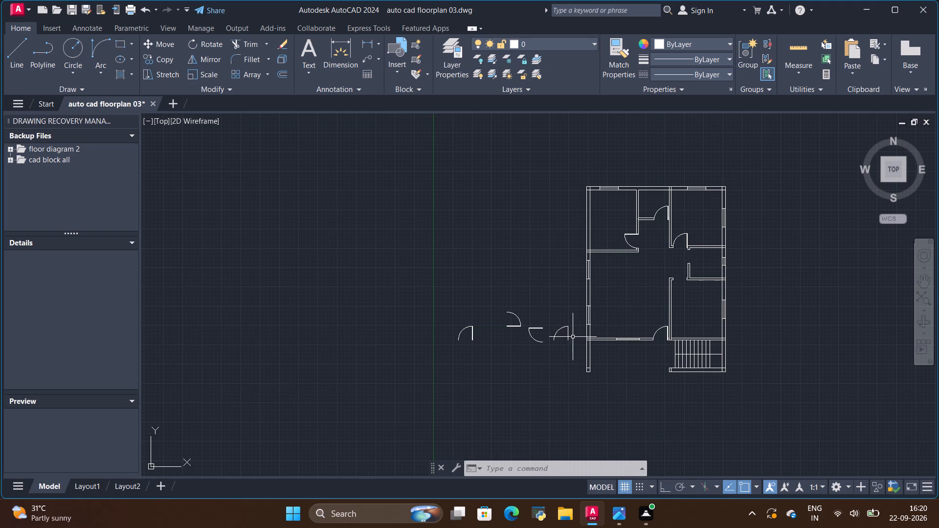
pyautogui.scroll(3, 571, 341)
pyautogui.scroll(-2, 574, 336)
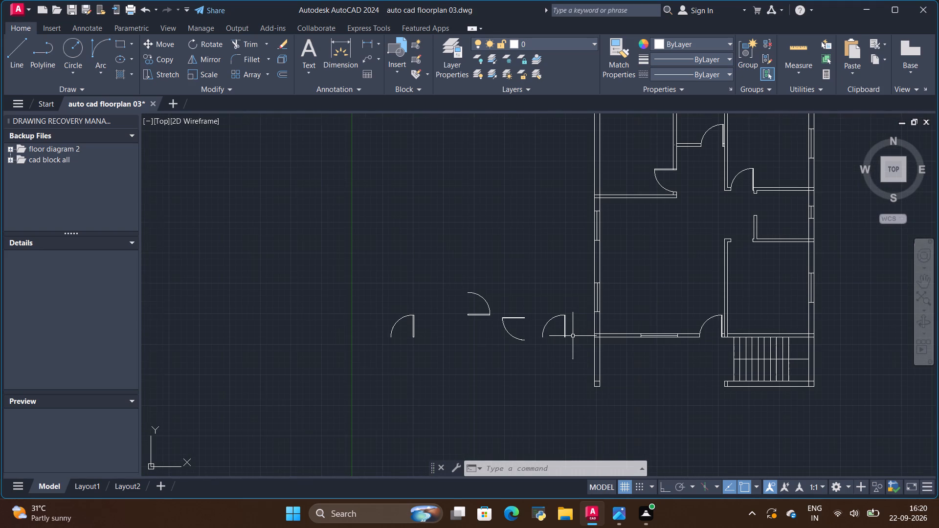
pyautogui.scroll(1, 776, 201)
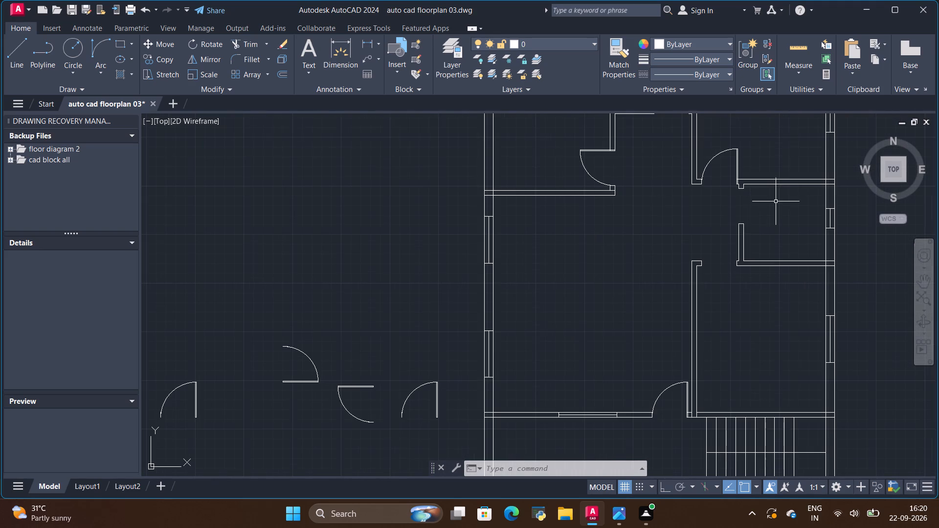
pyautogui.scroll(-1, 773, 276)
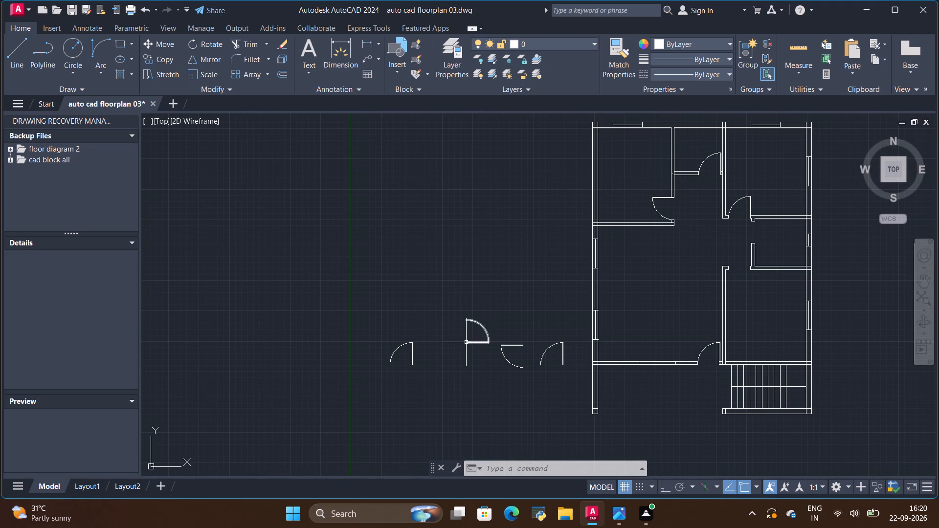
pyautogui.click(466, 342)
pyautogui.scroll(3, 461, 355)
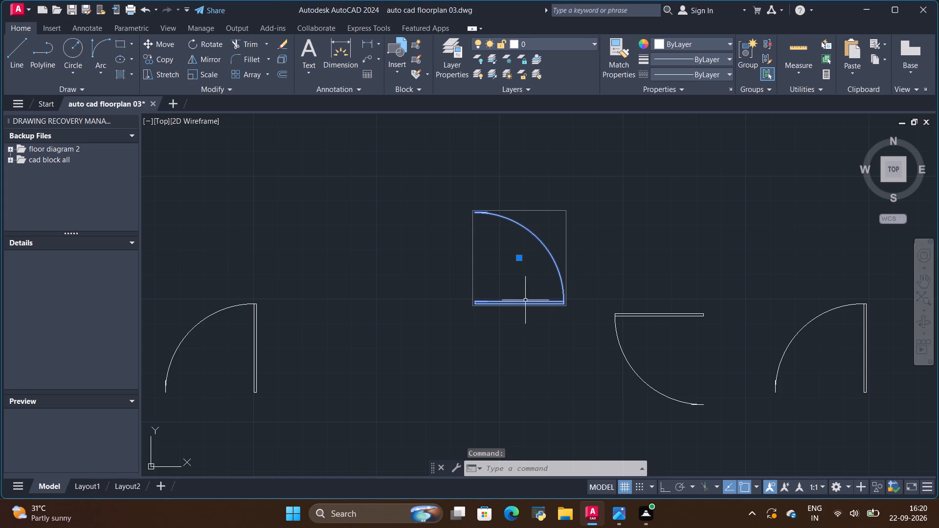
pyautogui.scroll(3, 511, 301)
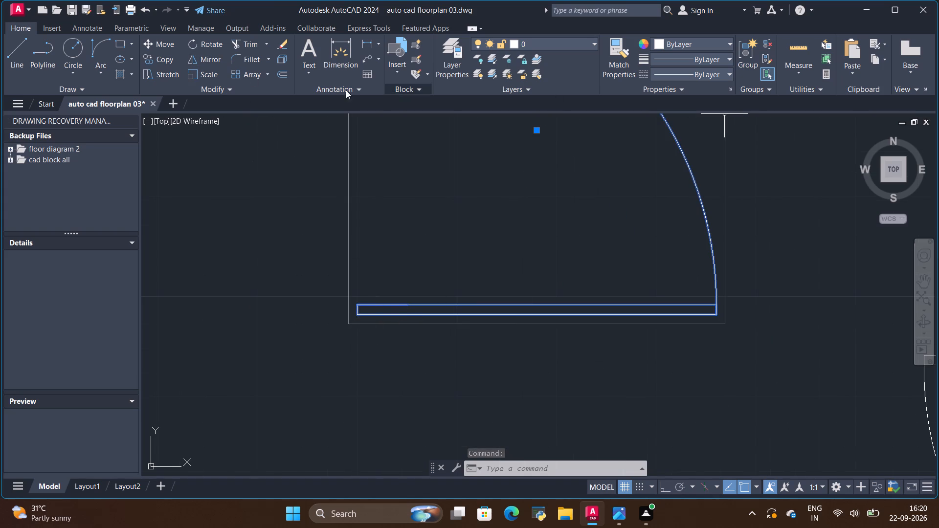
pyautogui.click(162, 42)
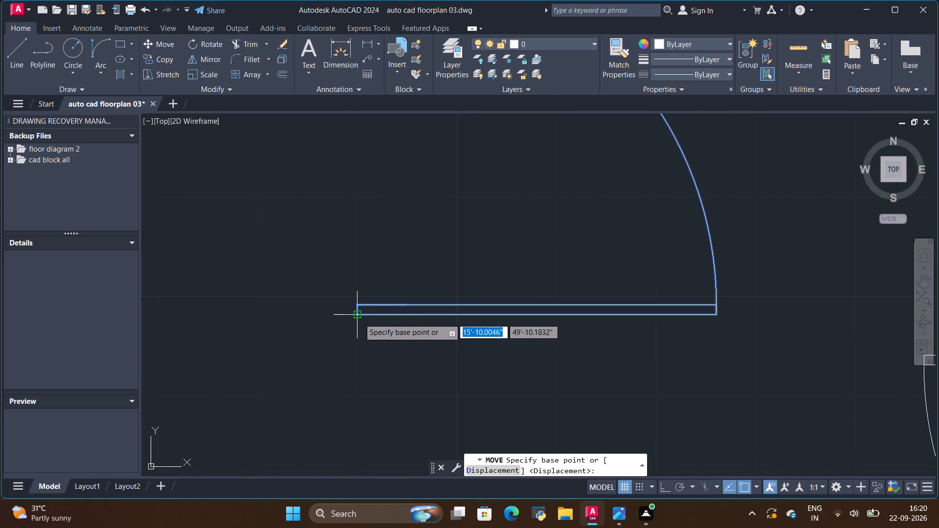
pyautogui.click(359, 318)
pyautogui.scroll(-7, 286, 389)
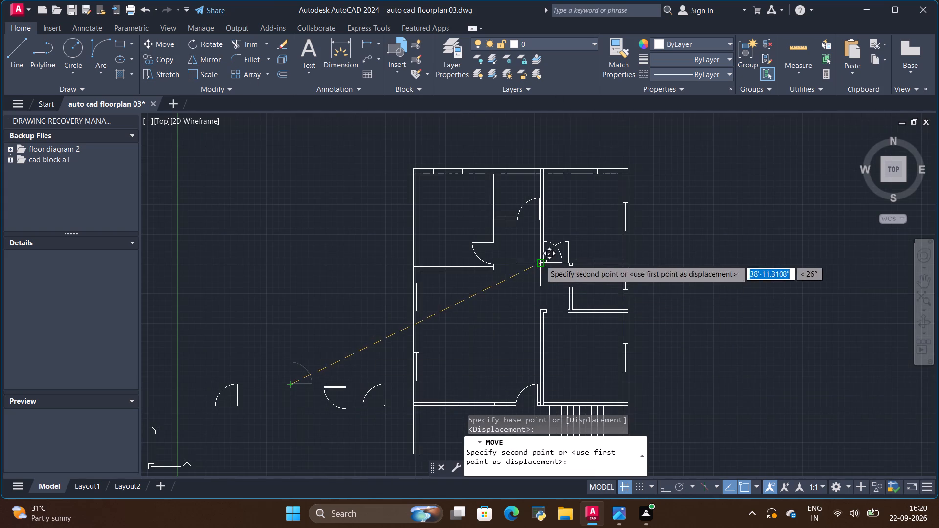
pyautogui.scroll(5, 579, 283)
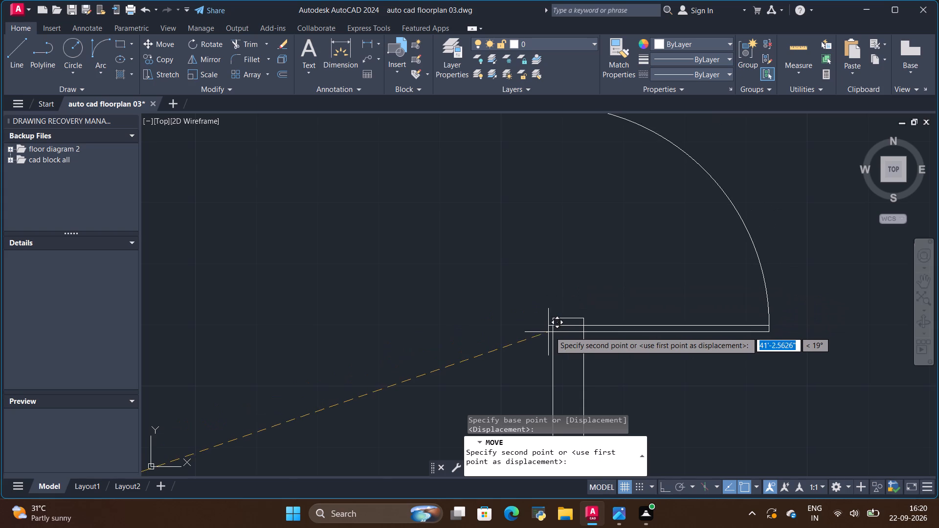
pyautogui.scroll(3, 552, 329)
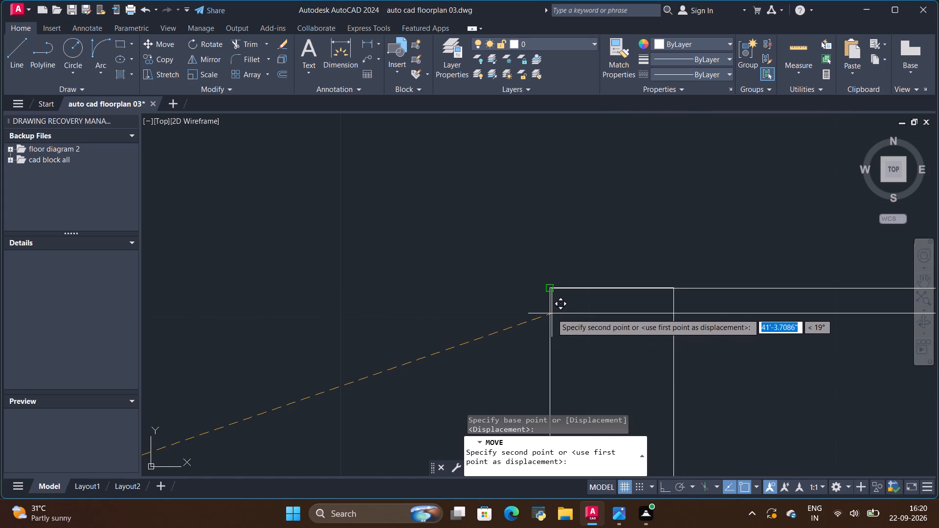
pyautogui.scroll(3, 548, 313)
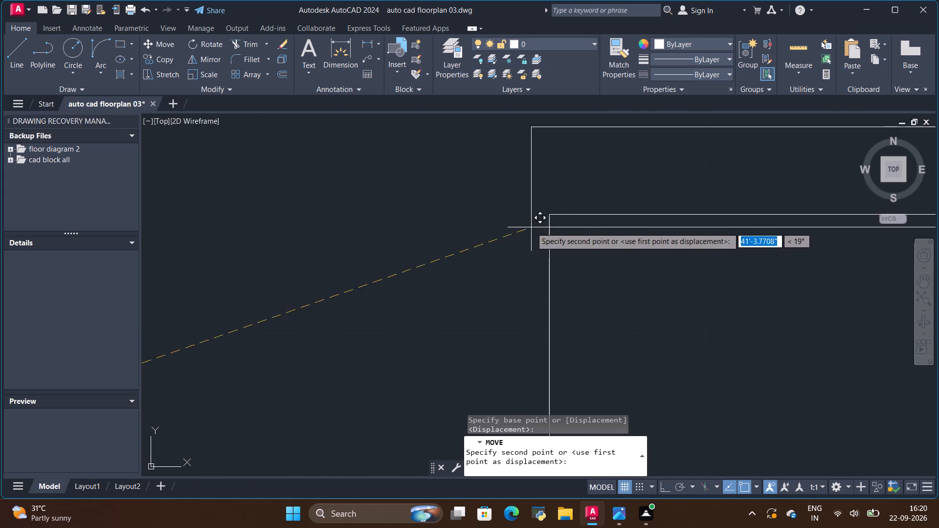
pyautogui.click(548, 214)
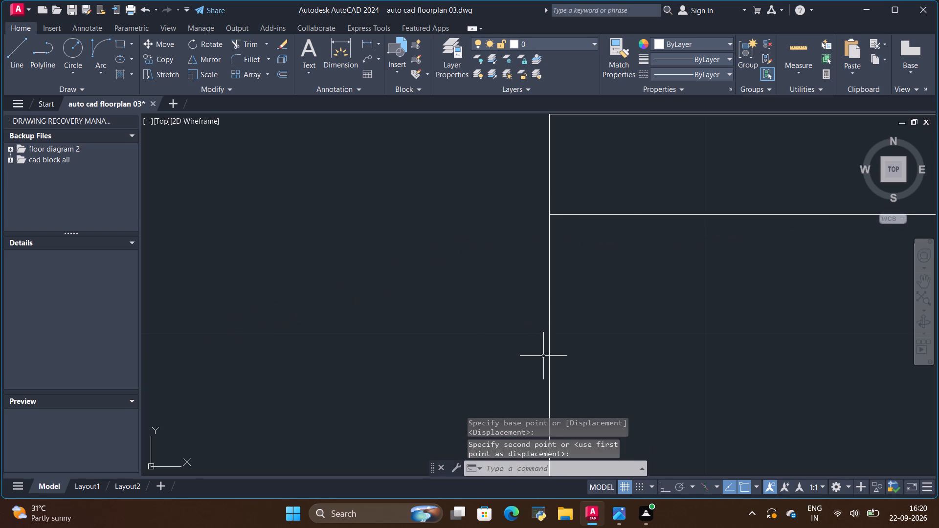
# Examine the fit of the small east room's door at its upper jamb and check the plan's other doors and remaining opening.
pyautogui.scroll(-7, 544, 356)
pyautogui.scroll(1, 553, 168)
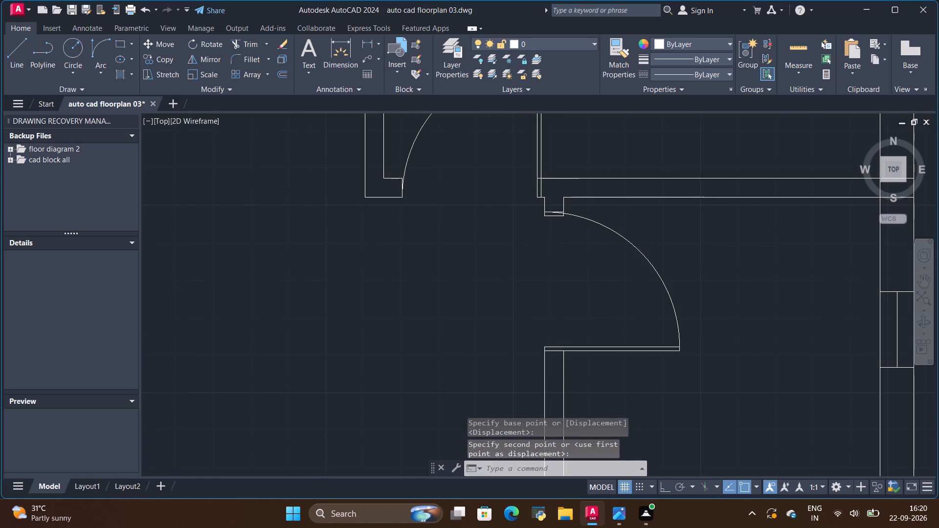
pyautogui.scroll(2, 556, 205)
pyautogui.scroll(2, 557, 292)
pyautogui.scroll(-3, 607, 287)
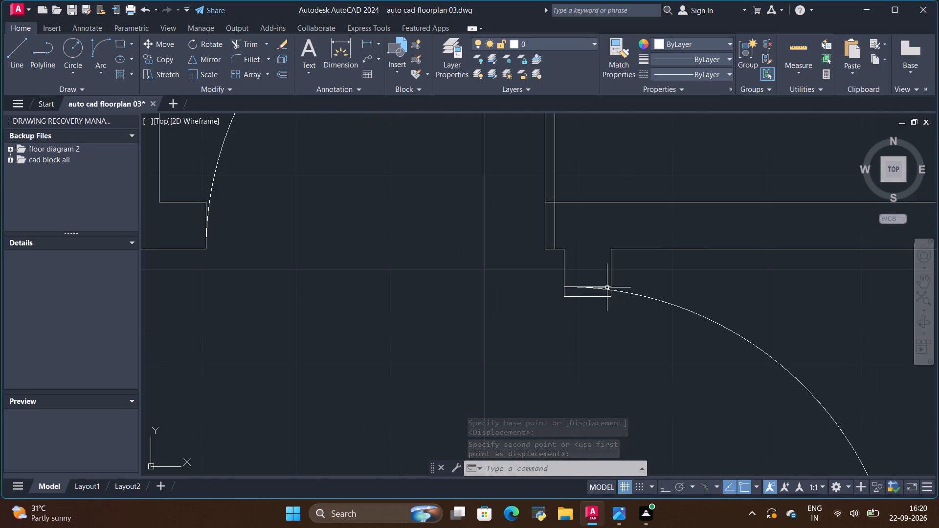
pyautogui.scroll(-5, 607, 287)
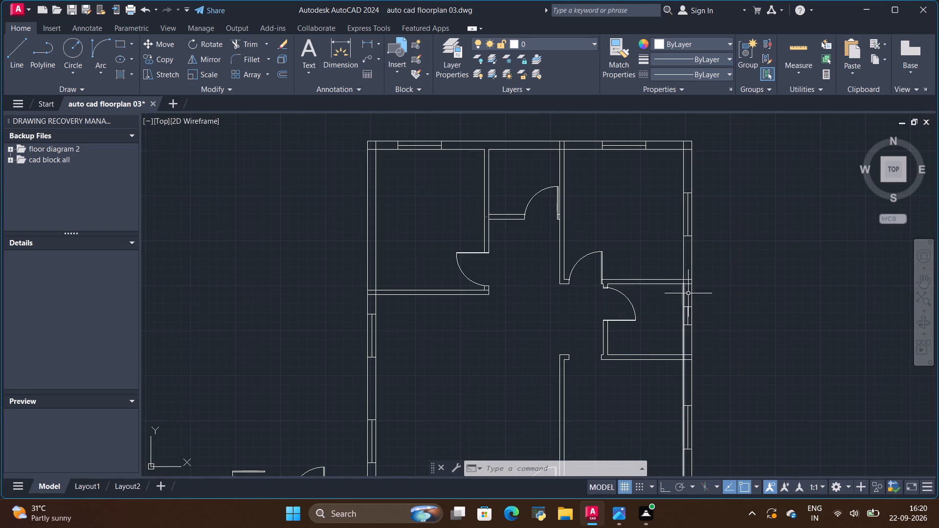
pyautogui.scroll(-1, 710, 297)
pyautogui.scroll(-1, 603, 290)
pyautogui.scroll(2, 596, 257)
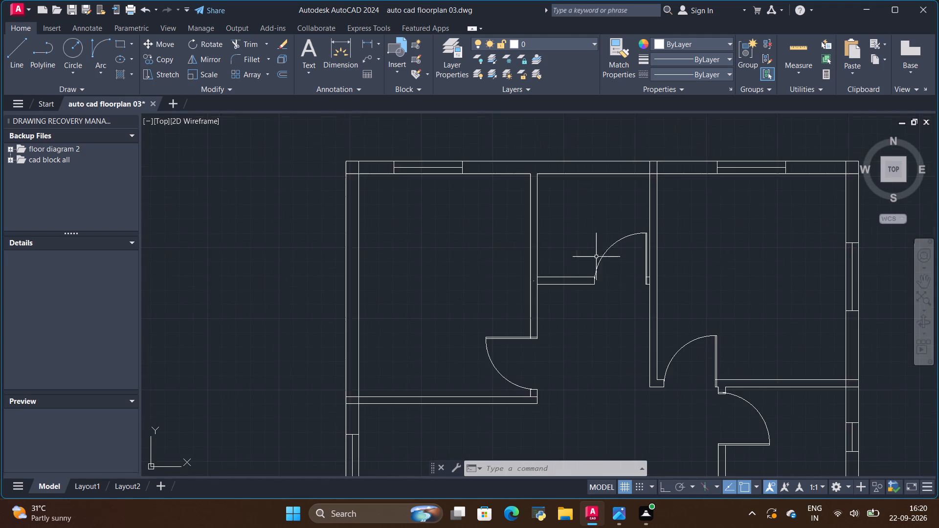
pyautogui.scroll(3, 596, 257)
pyautogui.scroll(-3, 626, 267)
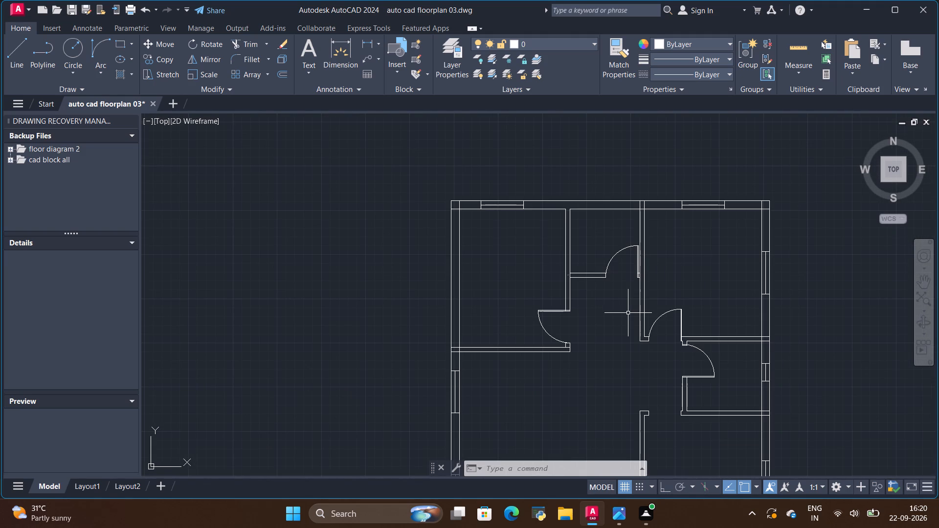
pyautogui.scroll(-2, 628, 313)
pyautogui.scroll(3, 657, 354)
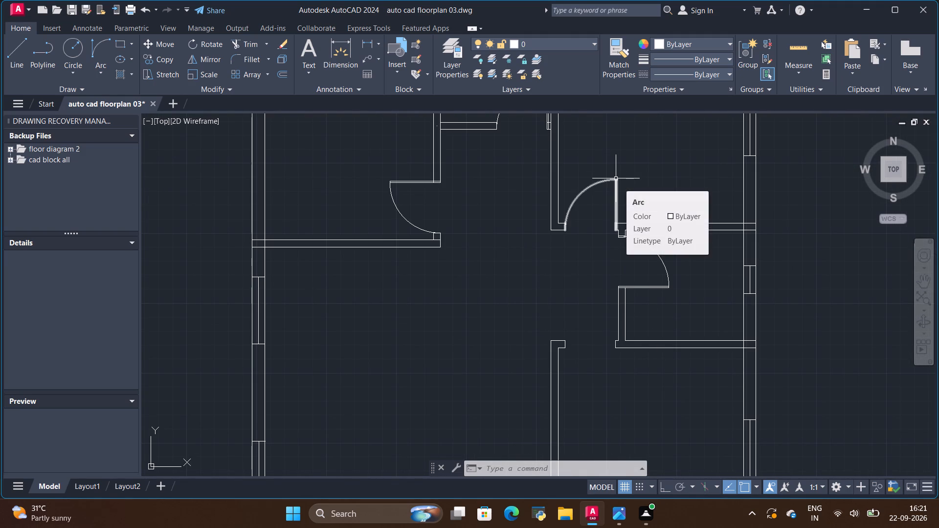
# Rotate the spare vertical-leaf door nearest the house by 180° about its leaf's lower east corner.
pyautogui.scroll(-2, 659, 238)
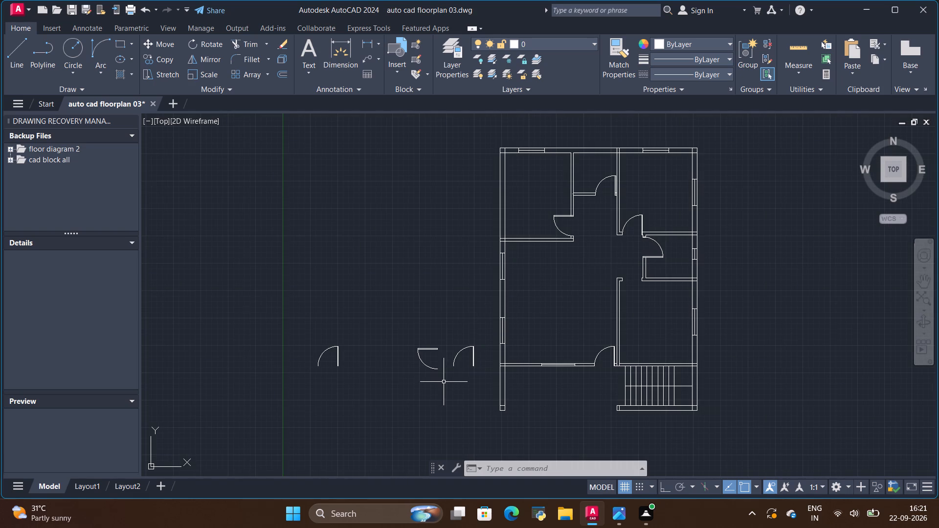
pyautogui.scroll(1, 444, 383)
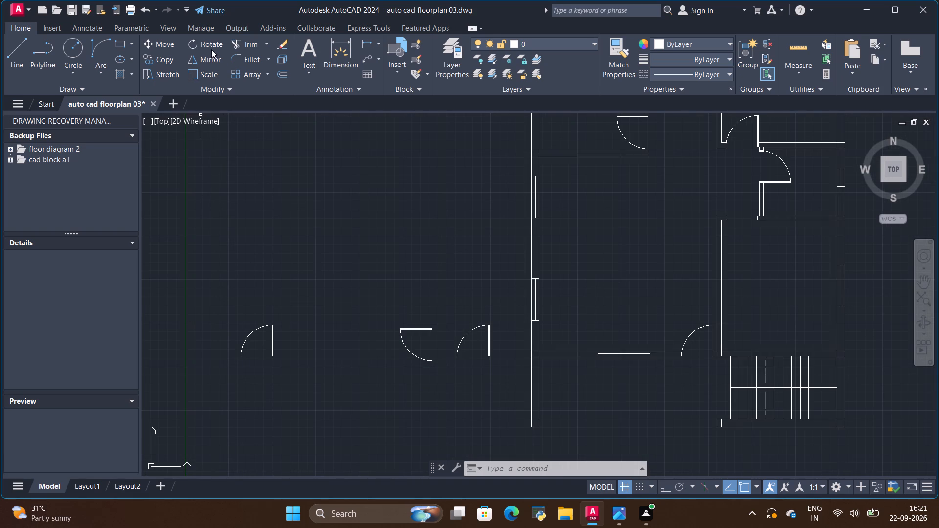
pyautogui.click(489, 331)
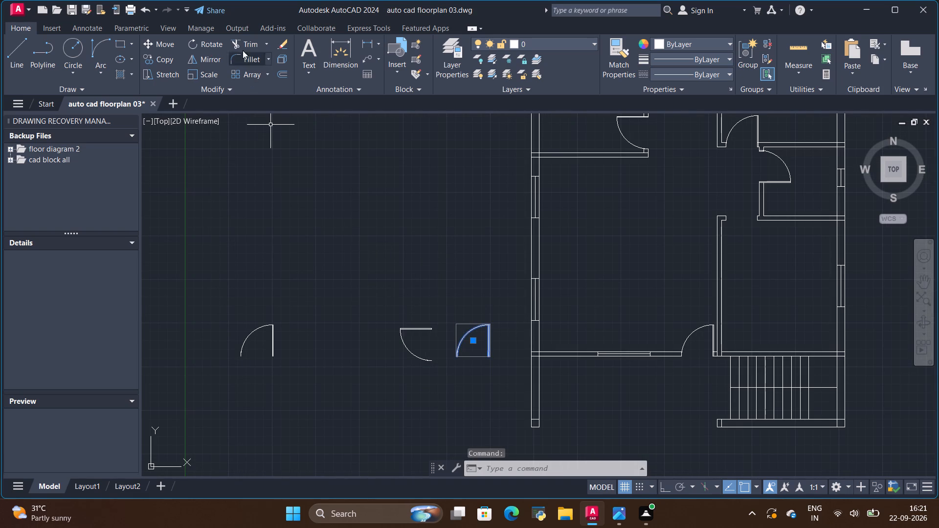
pyautogui.click(213, 44)
pyautogui.scroll(3, 397, 397)
pyautogui.scroll(-2, 601, 331)
pyautogui.scroll(2, 659, 272)
pyautogui.scroll(1, 591, 322)
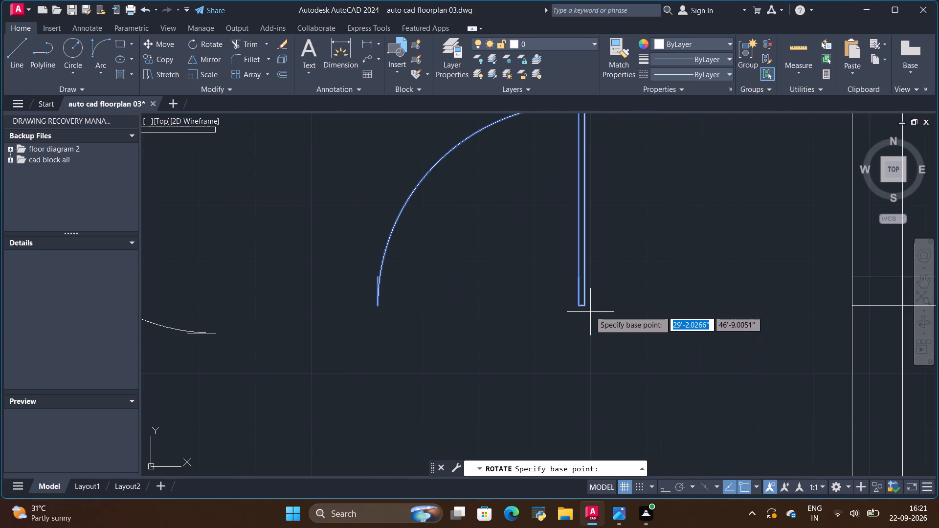
pyautogui.click(589, 306)
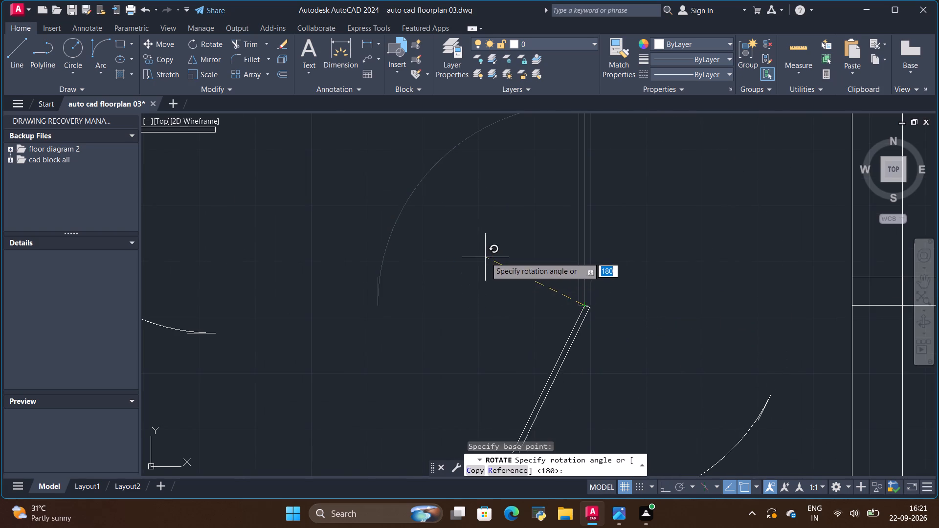
pyautogui.click(545, 310)
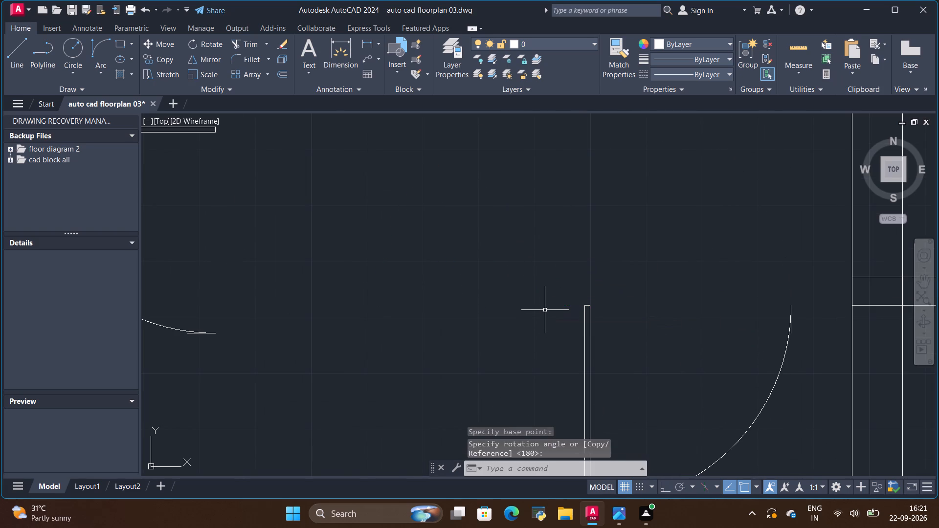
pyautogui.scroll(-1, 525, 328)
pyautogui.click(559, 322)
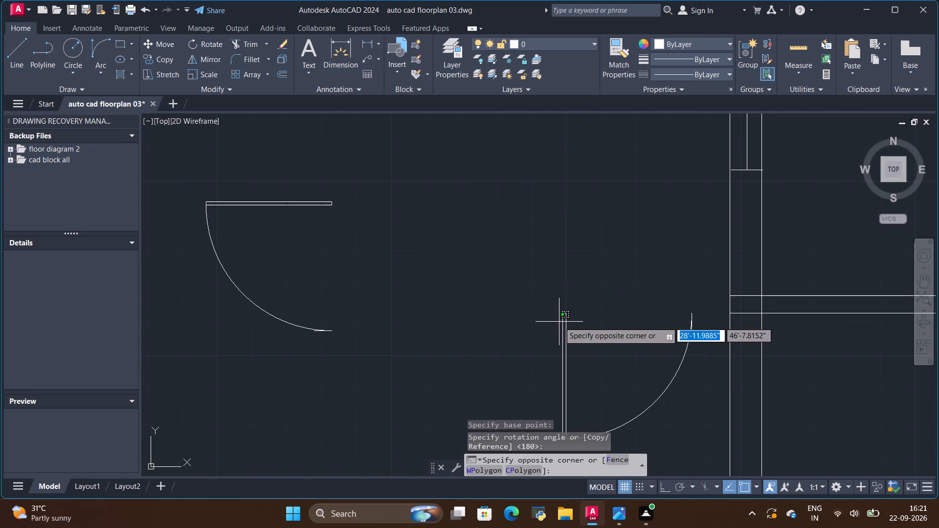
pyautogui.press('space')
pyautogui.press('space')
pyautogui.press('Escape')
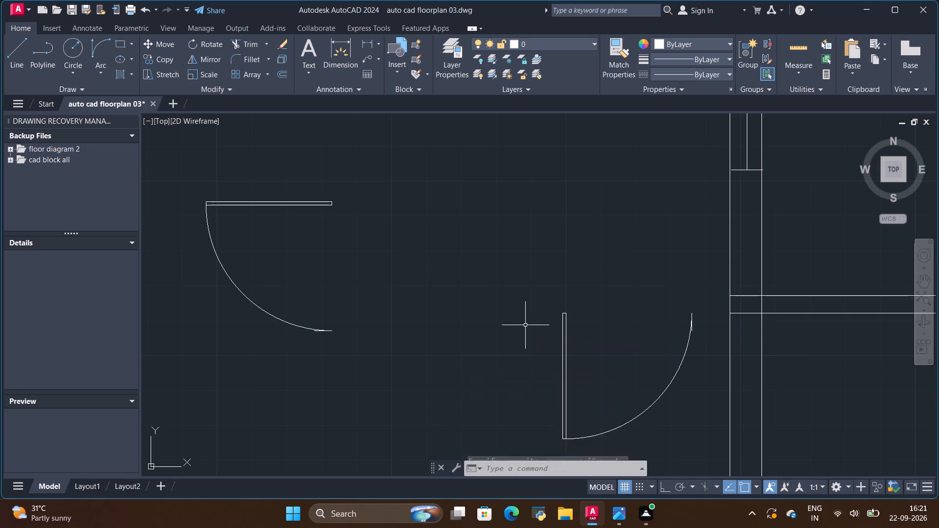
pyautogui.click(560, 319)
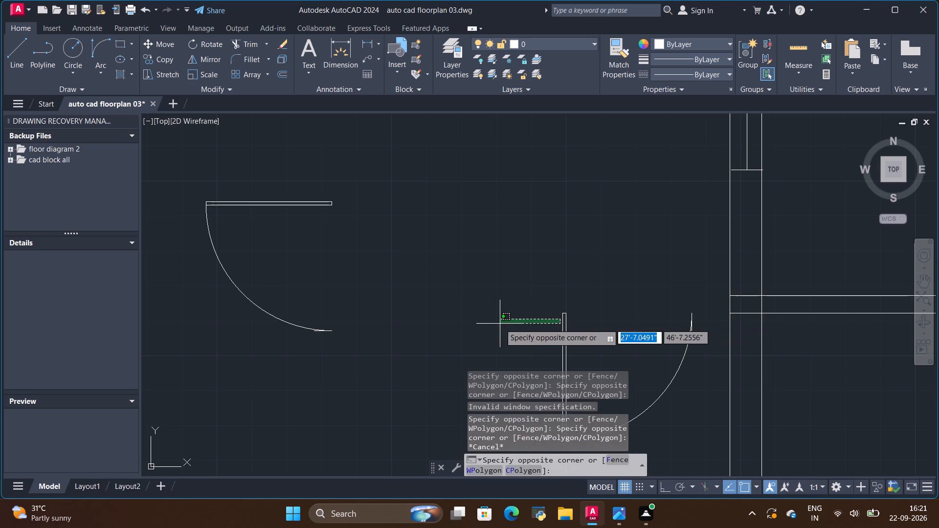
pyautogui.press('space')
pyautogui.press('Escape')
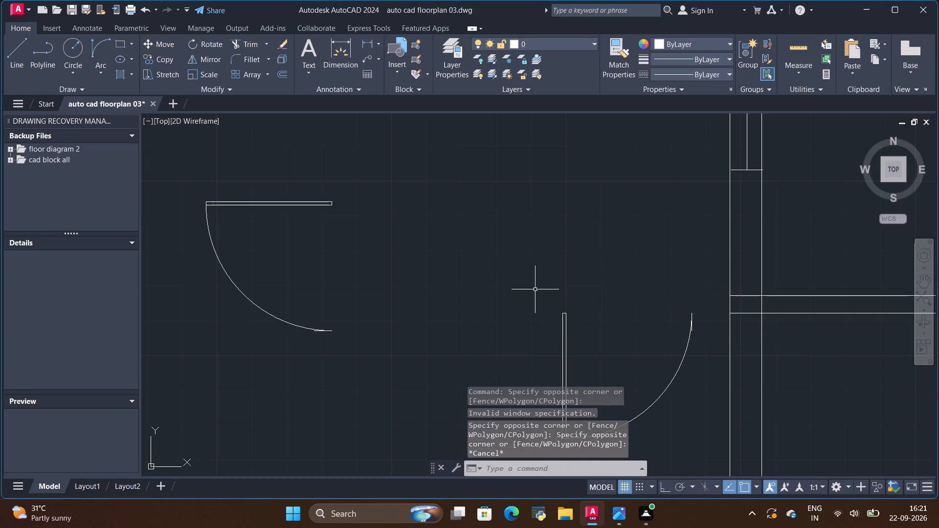
# Copy the rotated spare door nearest the house into the southeast room's opening, placing its leaf's upper west corner at the partition end's top east corner.
pyautogui.click(516, 281)
pyautogui.scroll(-3, 569, 328)
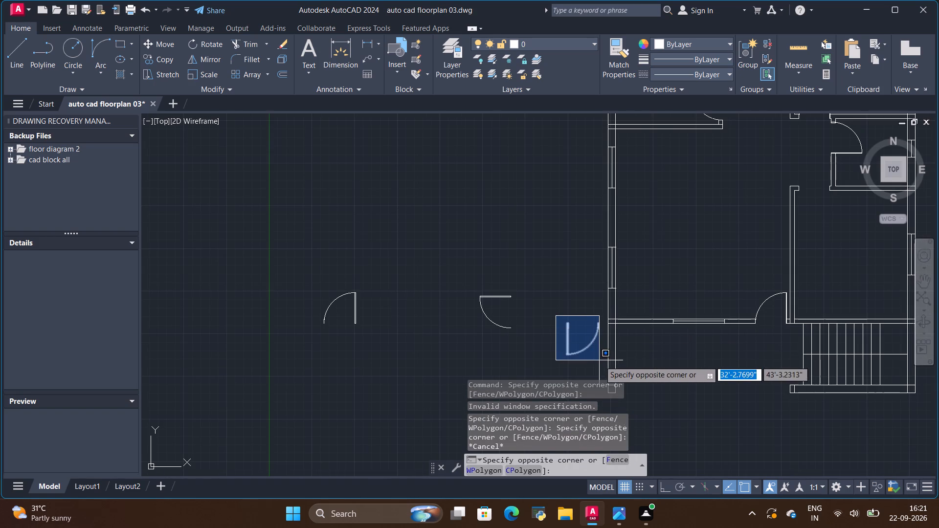
pyautogui.click(601, 361)
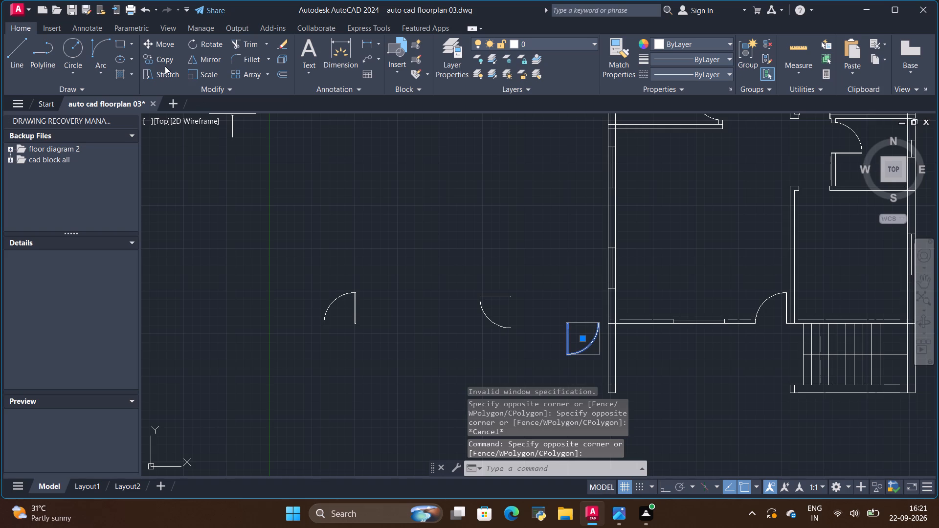
pyautogui.click(165, 62)
pyautogui.scroll(2, 508, 355)
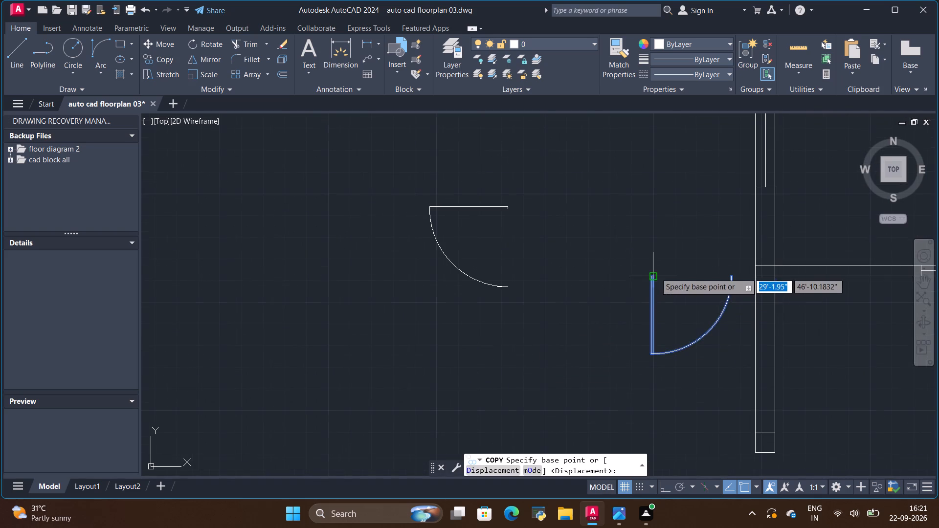
pyautogui.scroll(1, 655, 273)
pyautogui.scroll(3, 681, 304)
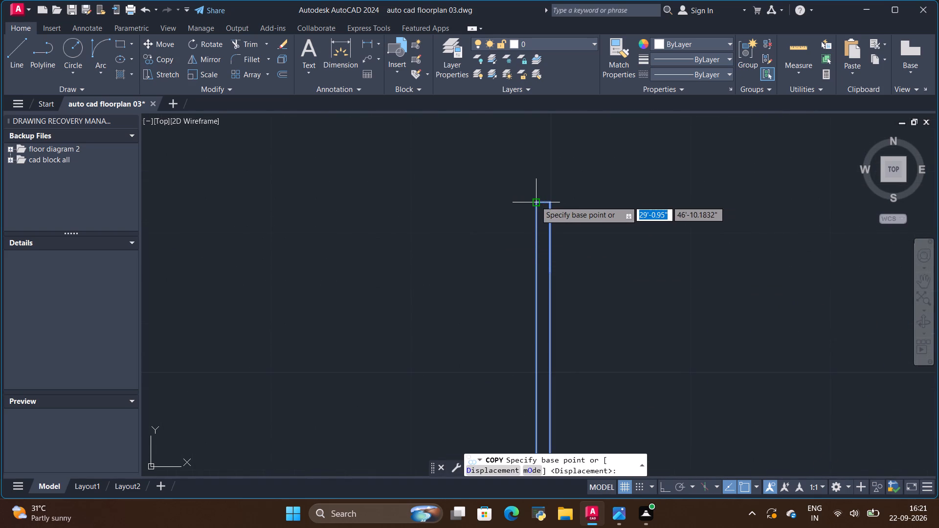
pyautogui.click(536, 201)
pyautogui.scroll(-7, 465, 285)
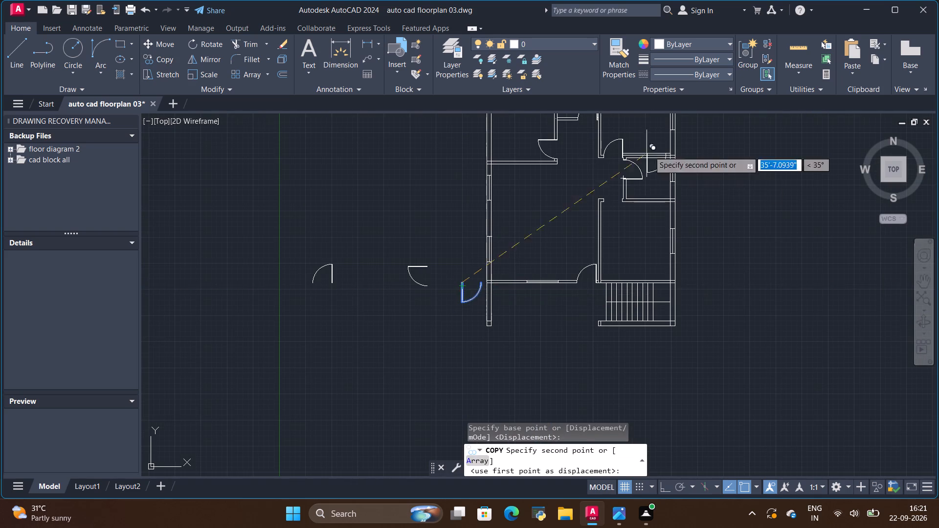
pyautogui.scroll(3, 614, 169)
pyautogui.scroll(4, 573, 282)
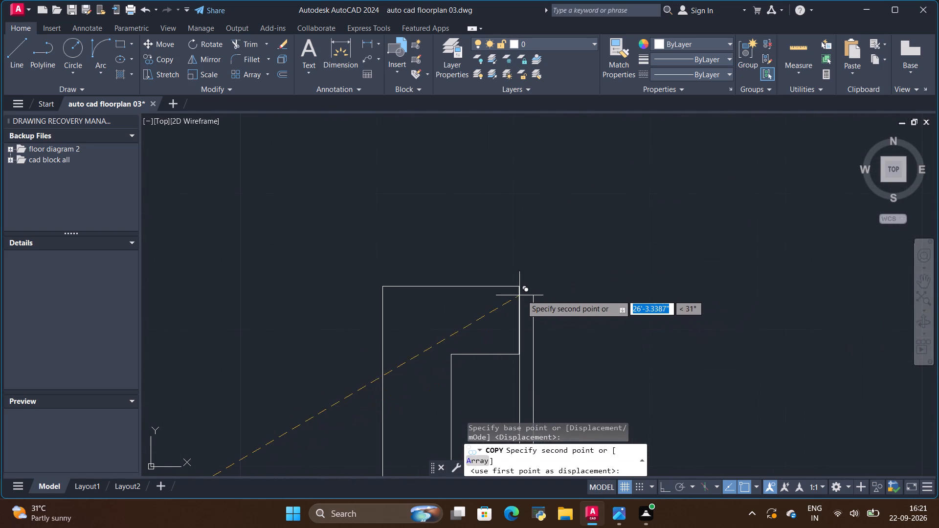
pyautogui.click(521, 290)
pyautogui.press('space')
pyautogui.scroll(-2, 479, 283)
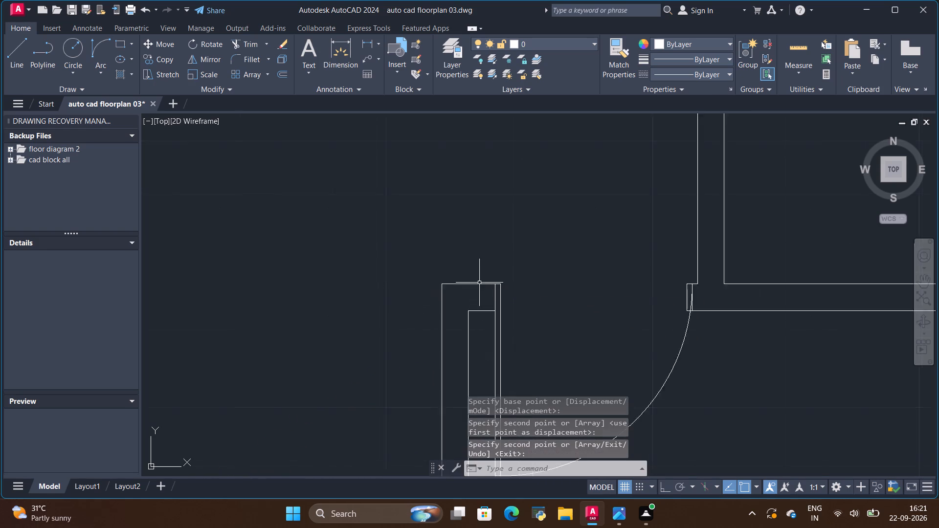
# Move the southeast room's door 1" west so its leaf's upper east corner meets the partition end's top east corner.
pyautogui.scroll(-2, 479, 283)
pyautogui.scroll(-4, 565, 302)
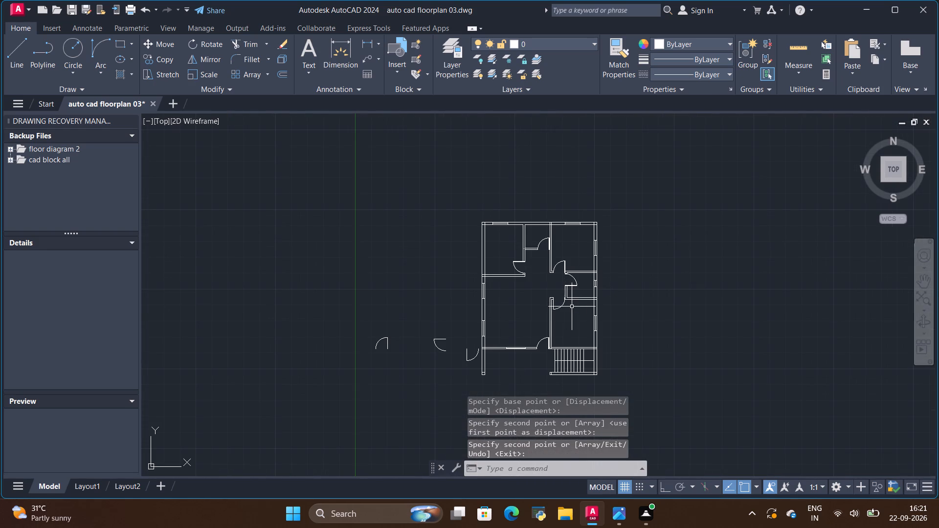
pyautogui.scroll(4, 561, 308)
pyautogui.scroll(3, 478, 262)
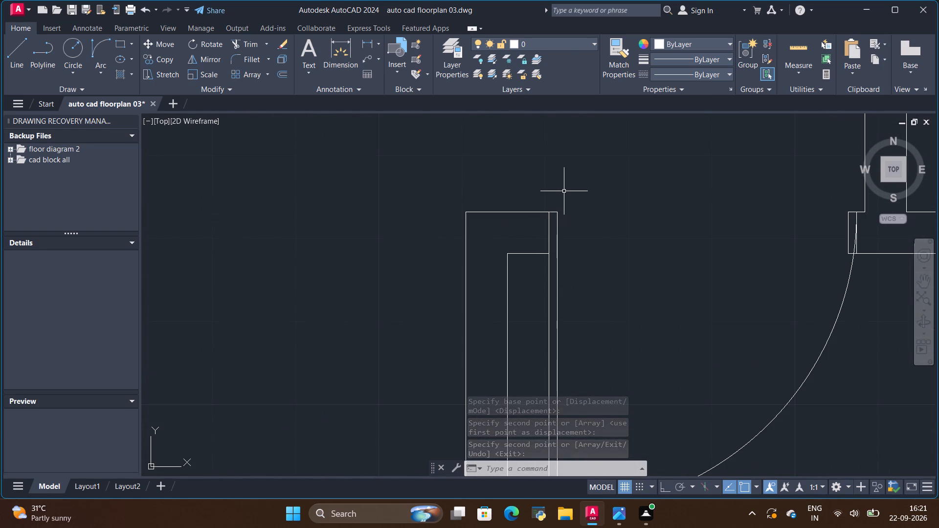
pyautogui.scroll(2, 564, 191)
pyautogui.scroll(-1, 563, 200)
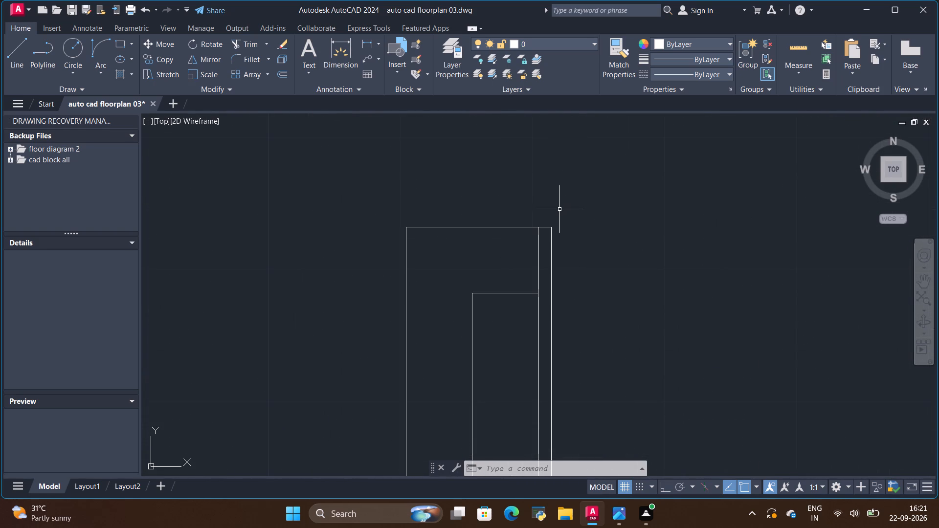
pyautogui.click(538, 316)
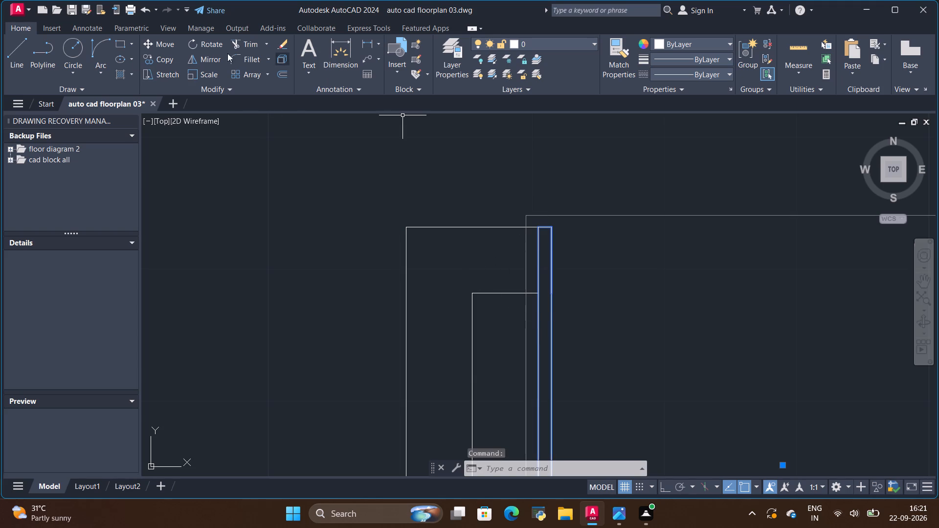
pyautogui.click(168, 44)
pyautogui.scroll(2, 549, 217)
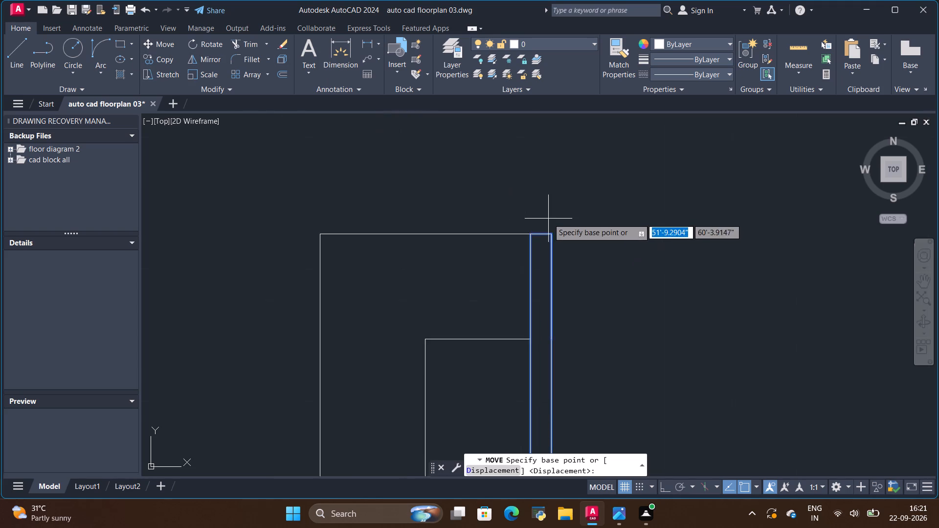
pyautogui.click(557, 248)
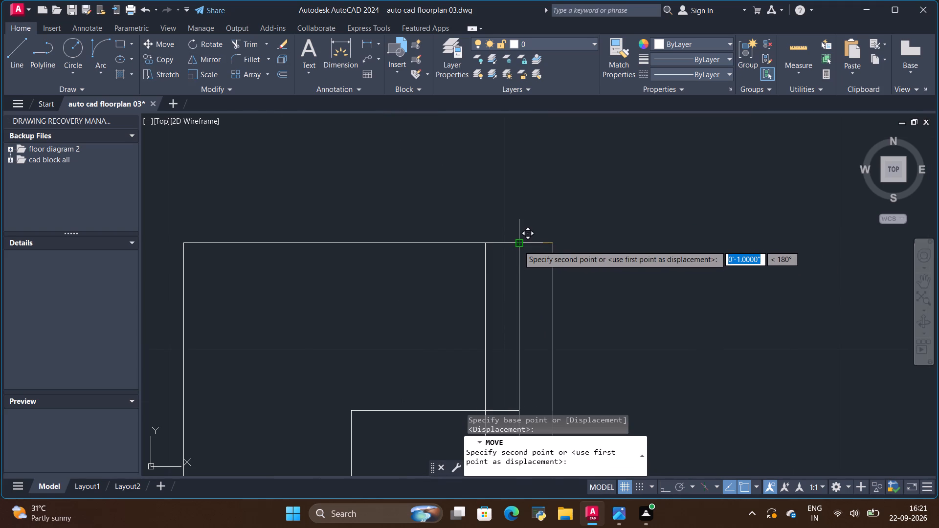
pyautogui.click(518, 245)
pyautogui.scroll(-3, 717, 271)
pyautogui.scroll(-2, 632, 277)
# Examine the southeast room door's fit at both jambs and check the doors across the whole plan.
pyautogui.press('space')
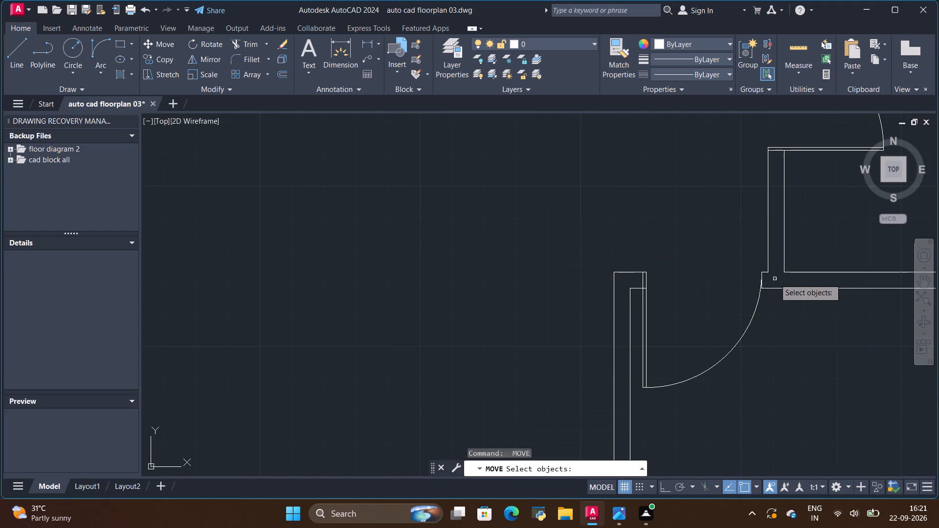
pyautogui.scroll(2, 784, 262)
pyautogui.scroll(2, 709, 303)
pyautogui.scroll(2, 769, 340)
pyautogui.scroll(-4, 769, 340)
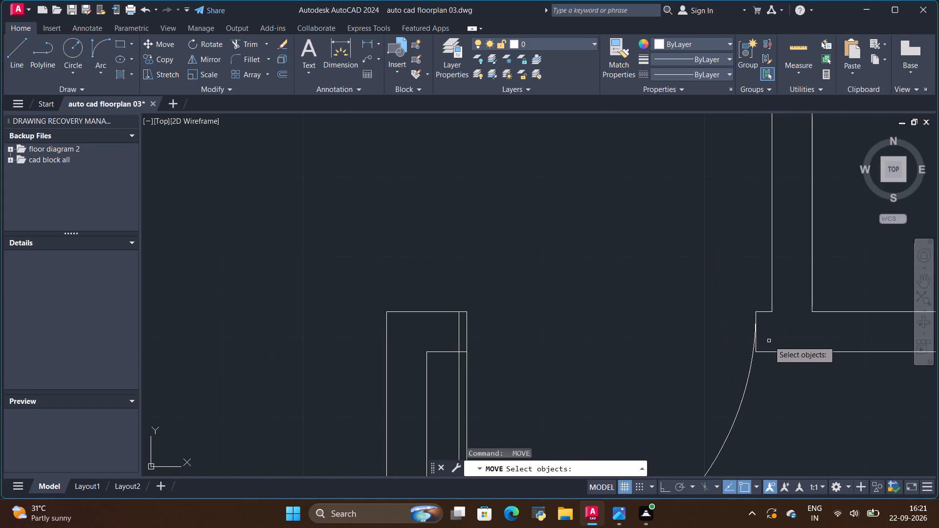
pyautogui.scroll(-5, 769, 341)
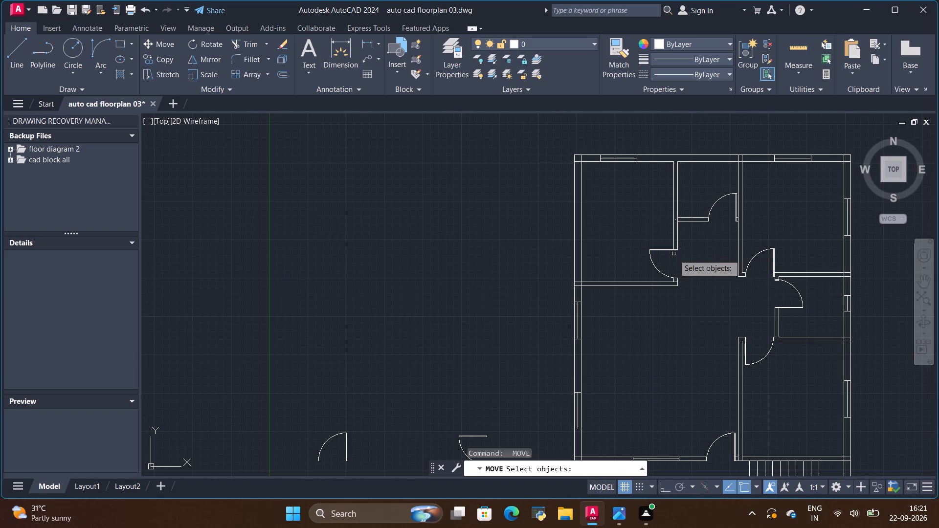
pyautogui.scroll(-3, 678, 230)
pyautogui.scroll(3, 672, 272)
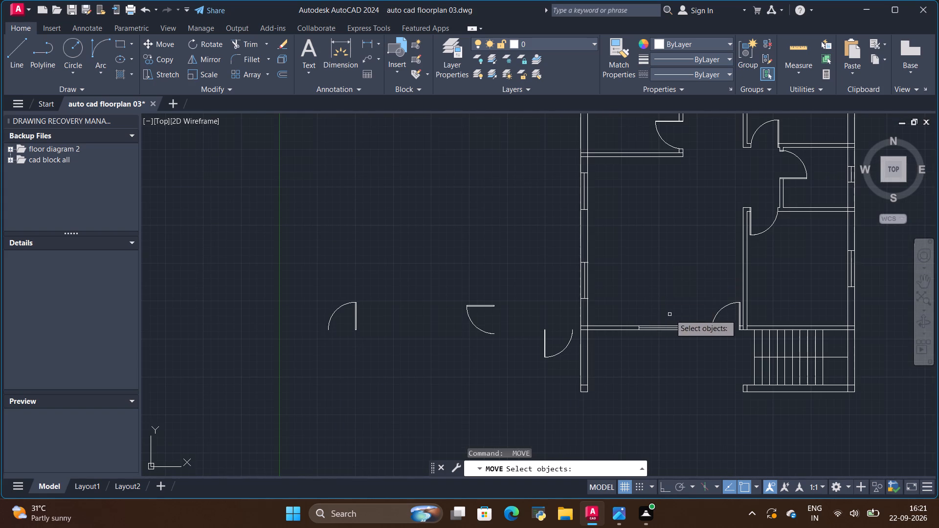
pyautogui.scroll(-2, 729, 317)
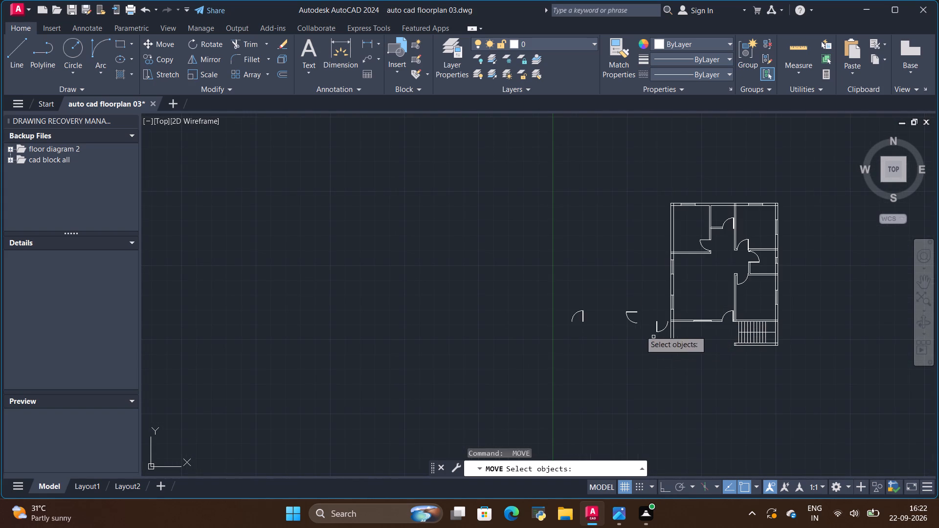
# Trim away the leaves and arcs of the three spare doors west of the house.
pyautogui.click(253, 45)
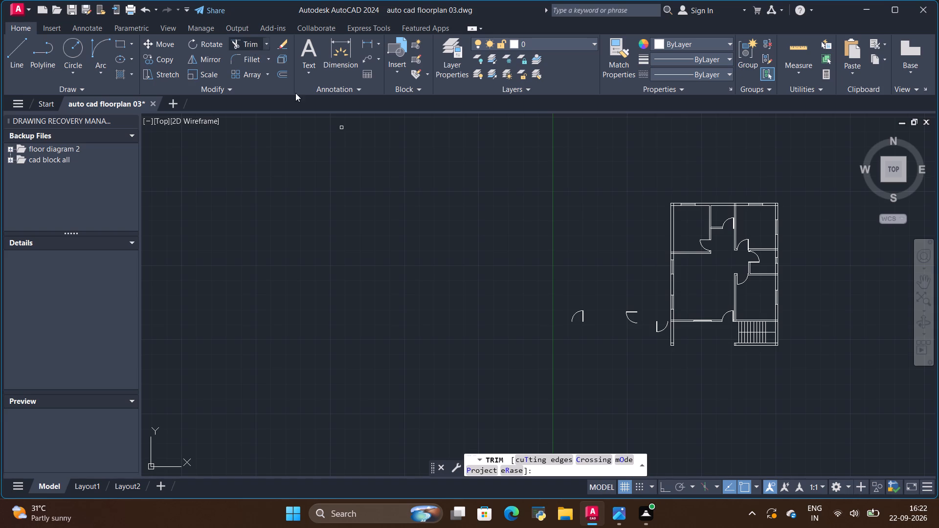
pyautogui.moveTo(625, 322); pyautogui.dragTo(574, 320)
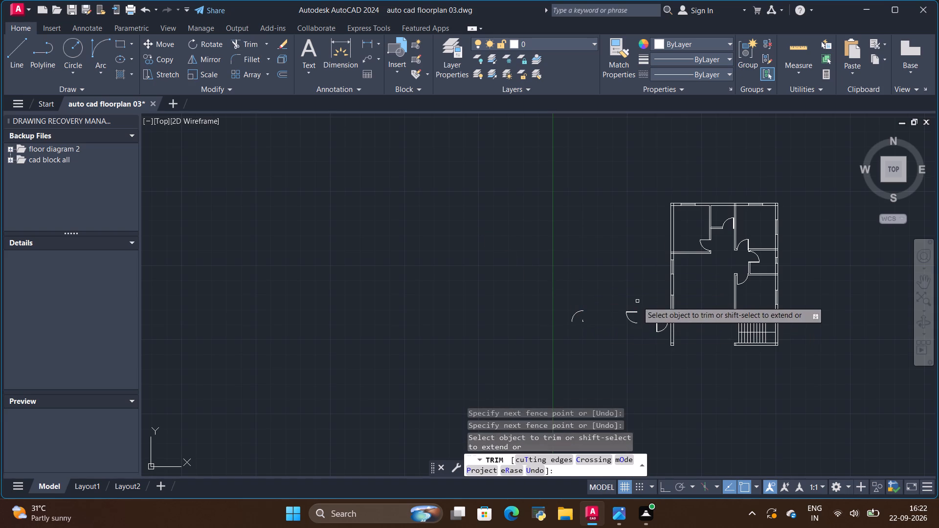
pyautogui.moveTo(637, 301); pyautogui.dragTo(565, 304)
pyautogui.scroll(2, 665, 329)
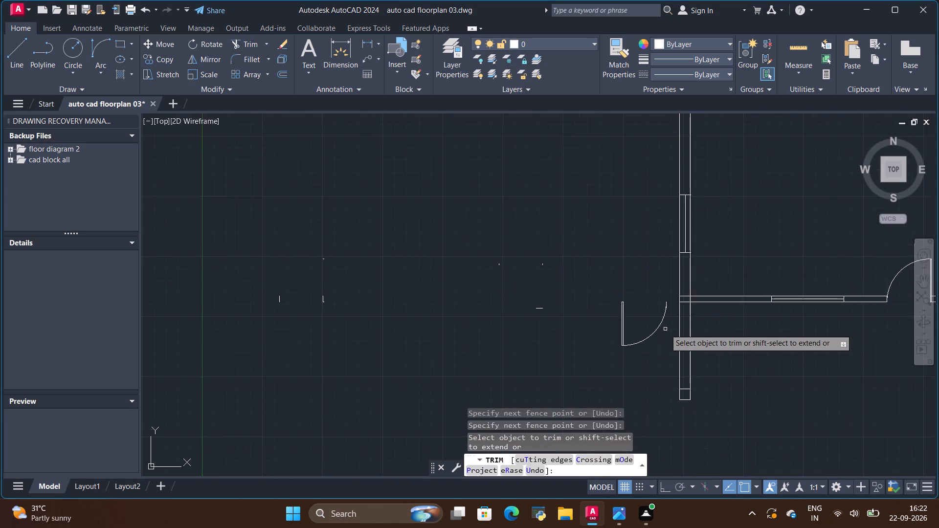
pyautogui.scroll(2, 665, 329)
pyautogui.moveTo(666, 340); pyautogui.dragTo(584, 322)
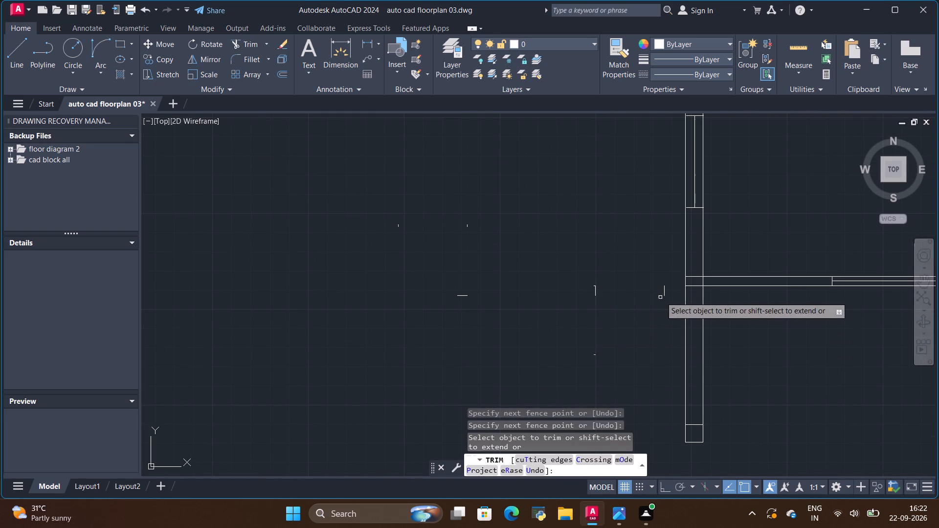
# Trim off the leftover leaf and arc fragments of the spare door nearest the house and the middle spare door's arc-end dash.
pyautogui.moveTo(670, 292); pyautogui.dragTo(613, 387)
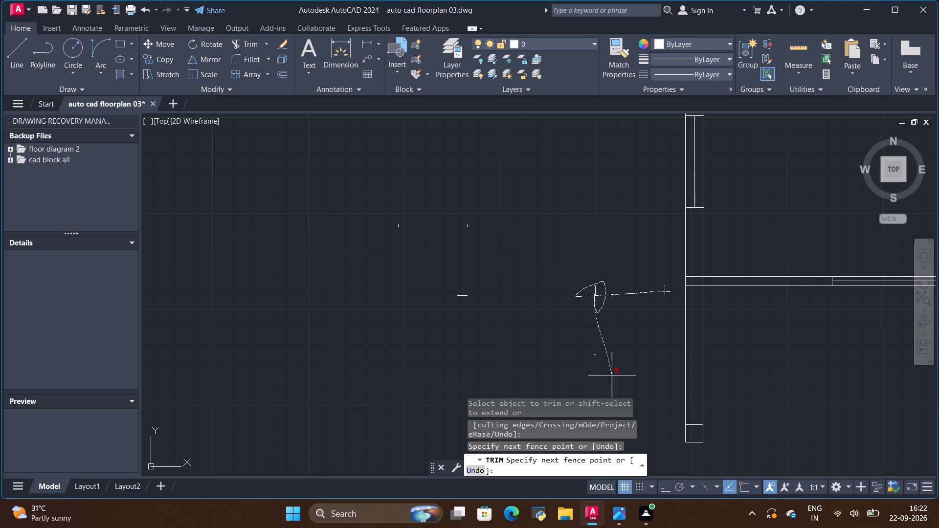
pyautogui.moveTo(613, 387); pyautogui.dragTo(521, 284)
pyautogui.moveTo(544, 183); pyautogui.dragTo(393, 208)
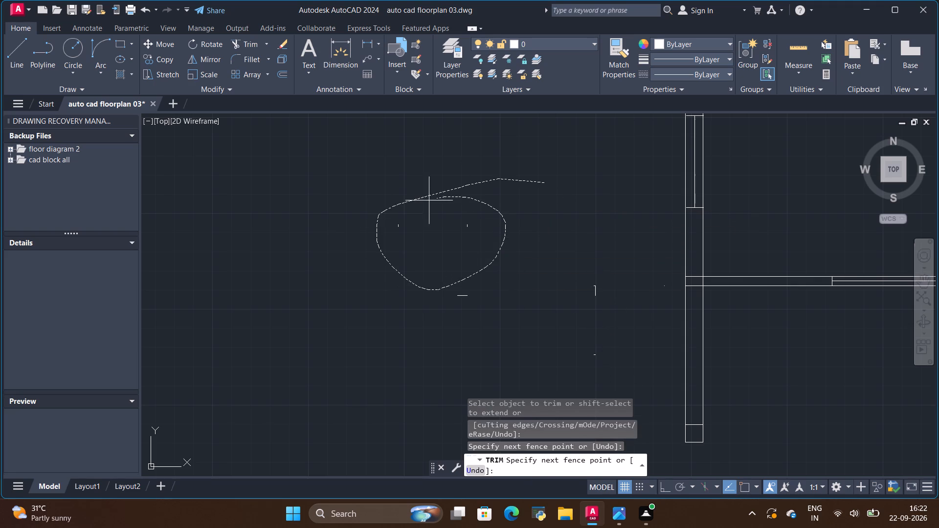
pyautogui.moveTo(393, 208); pyautogui.dragTo(345, 280)
pyautogui.moveTo(389, 193); pyautogui.dragTo(523, 259)
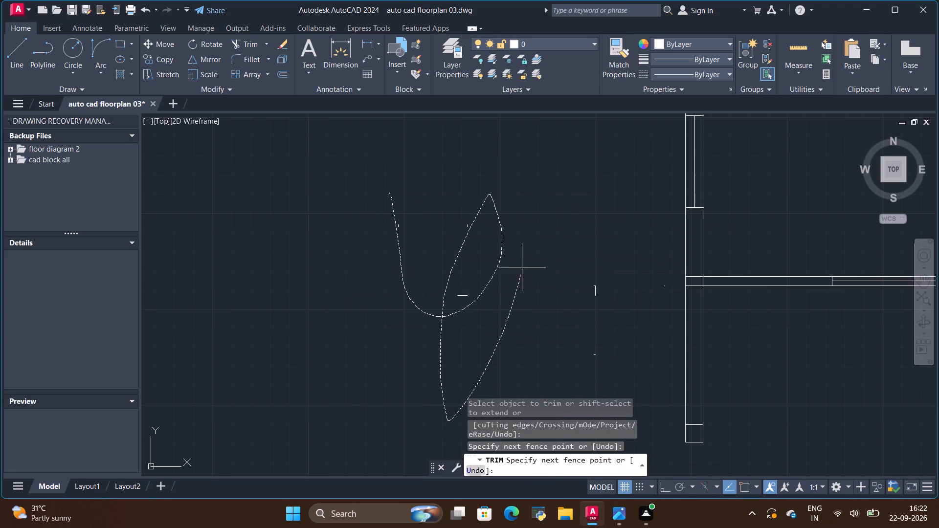
pyautogui.moveTo(523, 259); pyautogui.dragTo(485, 260)
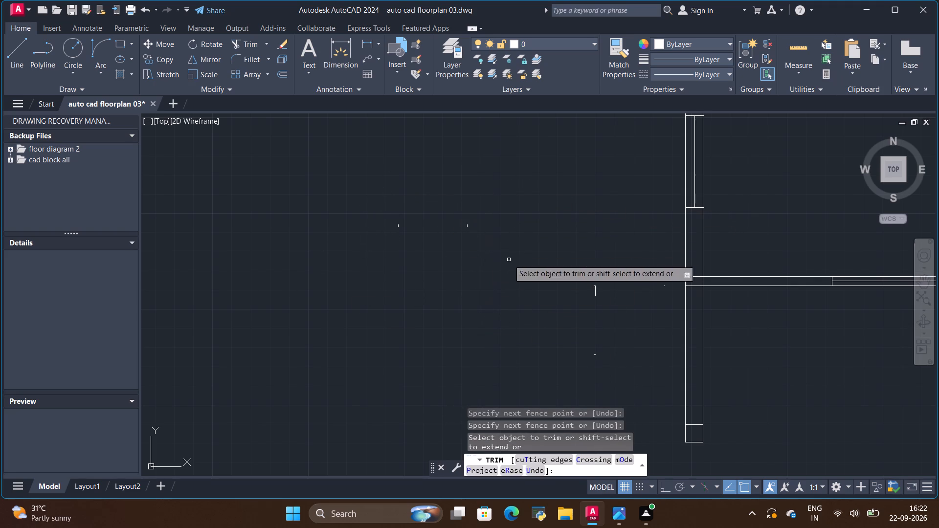
pyautogui.moveTo(538, 299); pyautogui.dragTo(563, 299)
pyautogui.moveTo(587, 296); pyautogui.dragTo(587, 306)
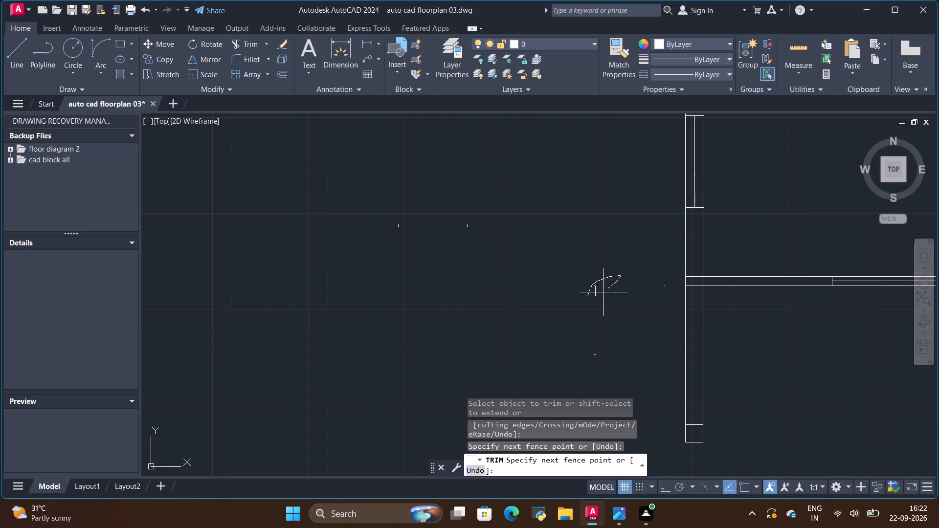
pyautogui.moveTo(587, 306); pyautogui.dragTo(542, 304)
pyautogui.moveTo(591, 288); pyautogui.dragTo(601, 276)
pyautogui.moveTo(601, 276); pyautogui.dragTo(612, 281)
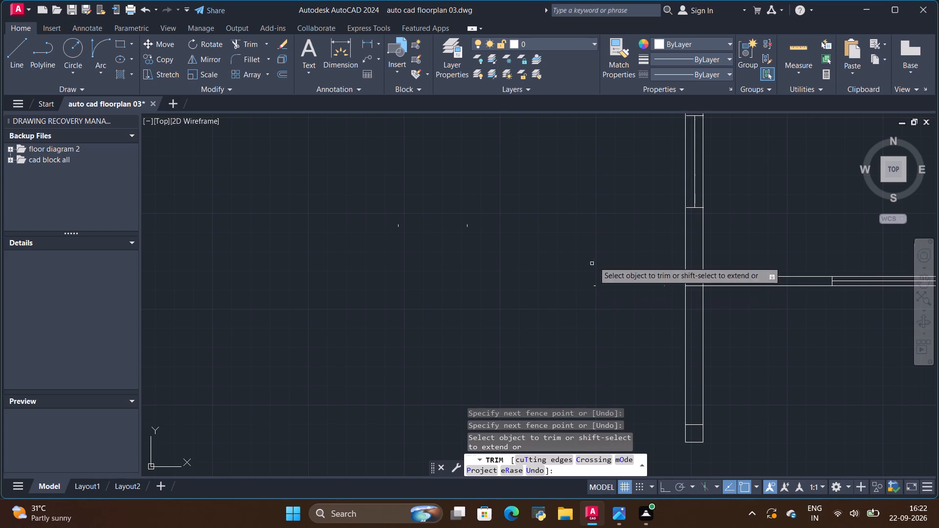
pyautogui.moveTo(595, 261); pyautogui.dragTo(584, 285)
pyautogui.moveTo(534, 332); pyautogui.dragTo(611, 266)
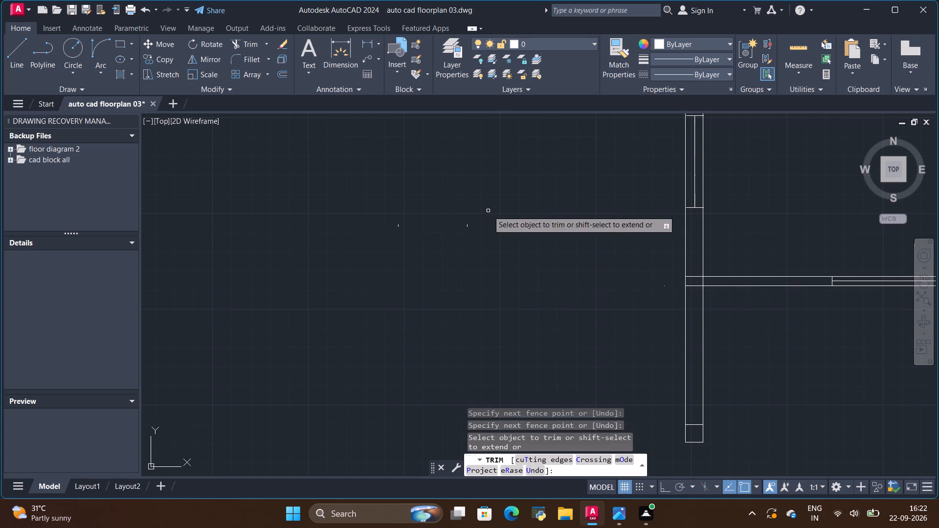
# Trim off the two short leaf-end marks left from the middle spare door and finish trimming.
pyautogui.moveTo(487, 210); pyautogui.dragTo(318, 218)
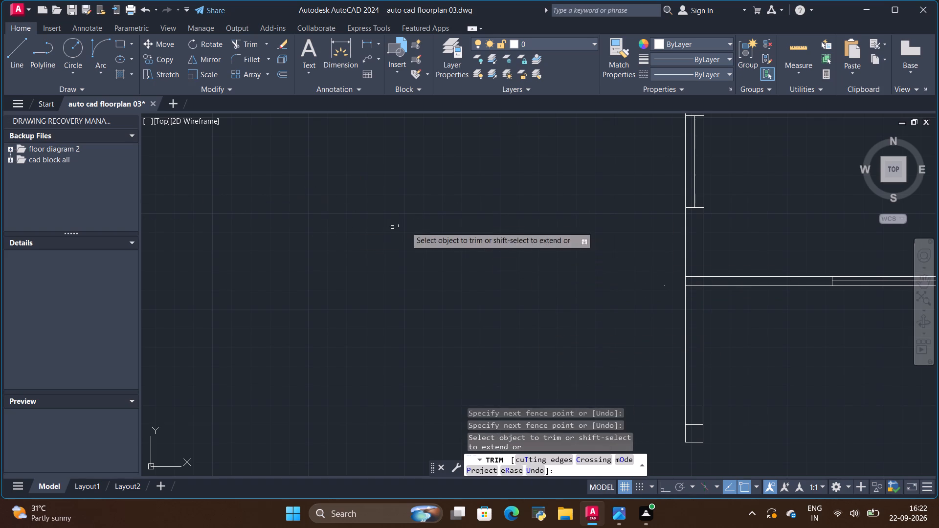
pyautogui.moveTo(400, 214); pyautogui.dragTo(485, 190)
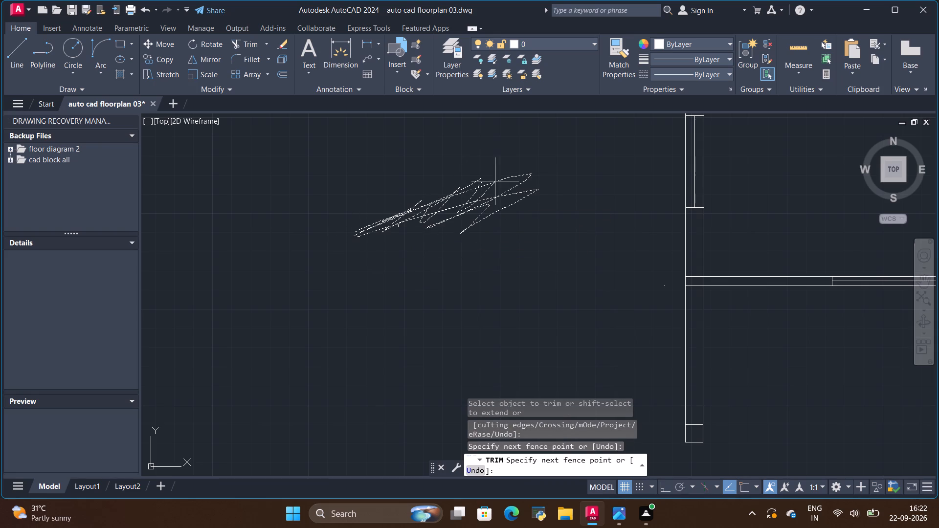
pyautogui.moveTo(485, 190); pyautogui.dragTo(427, 210)
pyautogui.scroll(-2, 423, 213)
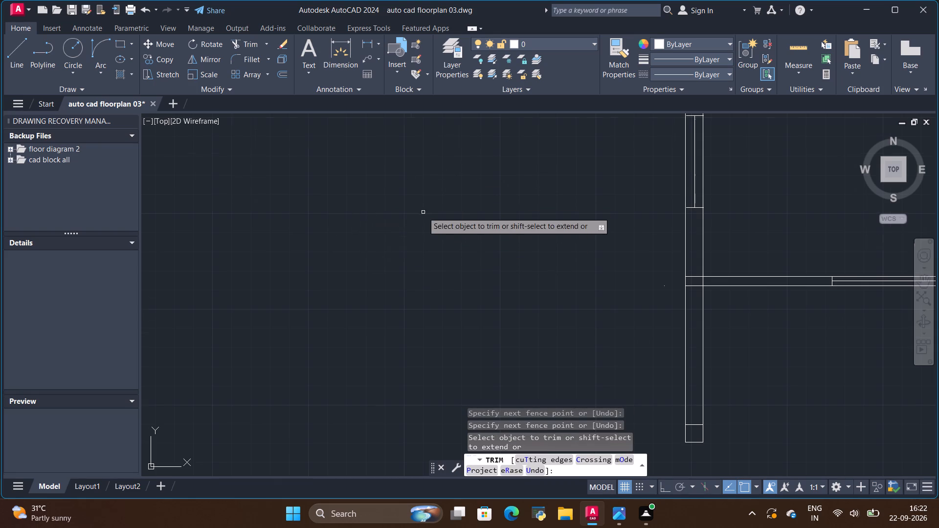
pyautogui.scroll(-1, 423, 213)
pyautogui.scroll(-2, 395, 250)
pyautogui.scroll(2, 434, 176)
pyautogui.scroll(2, 456, 247)
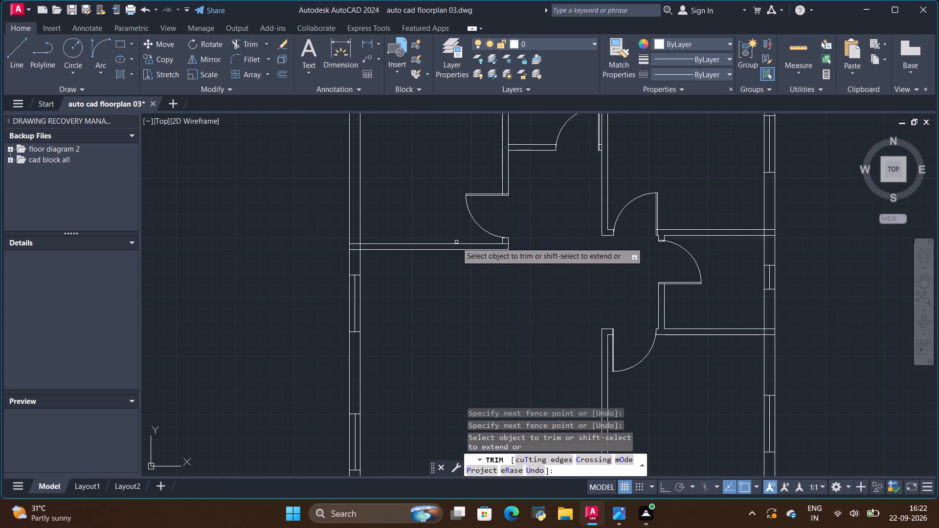
pyautogui.press('space')
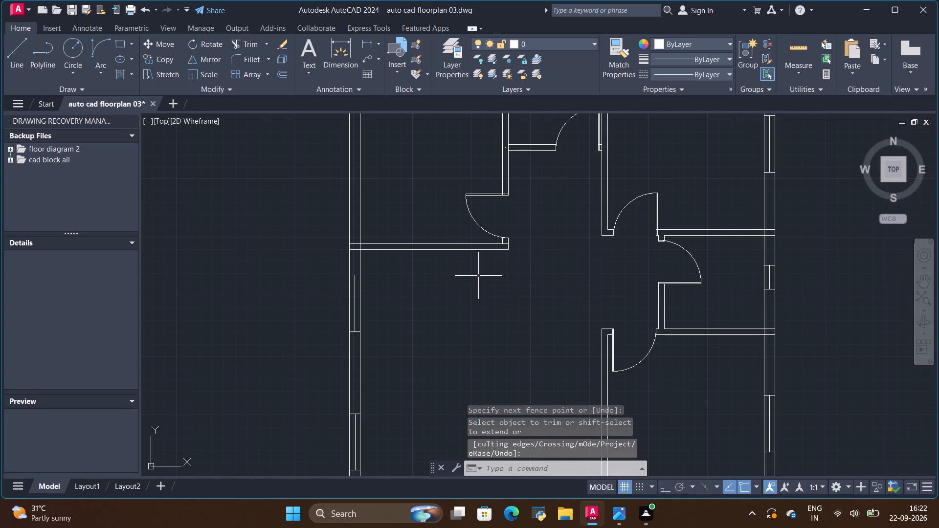
# Examine the doors, windows and walls across the whole house plan, including the entrance and stair area.
pyautogui.scroll(-3, 525, 269)
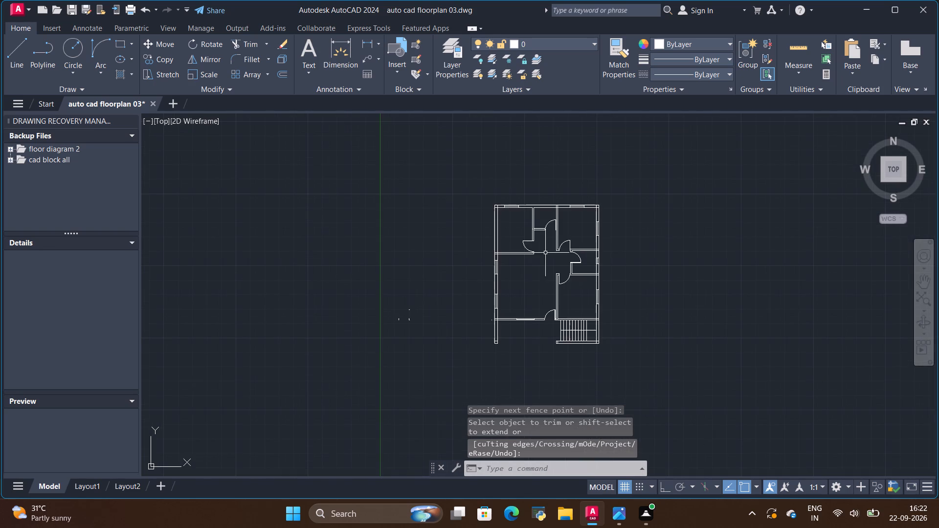
pyautogui.scroll(2, 550, 292)
pyautogui.scroll(-1, 562, 297)
pyautogui.scroll(2, 590, 388)
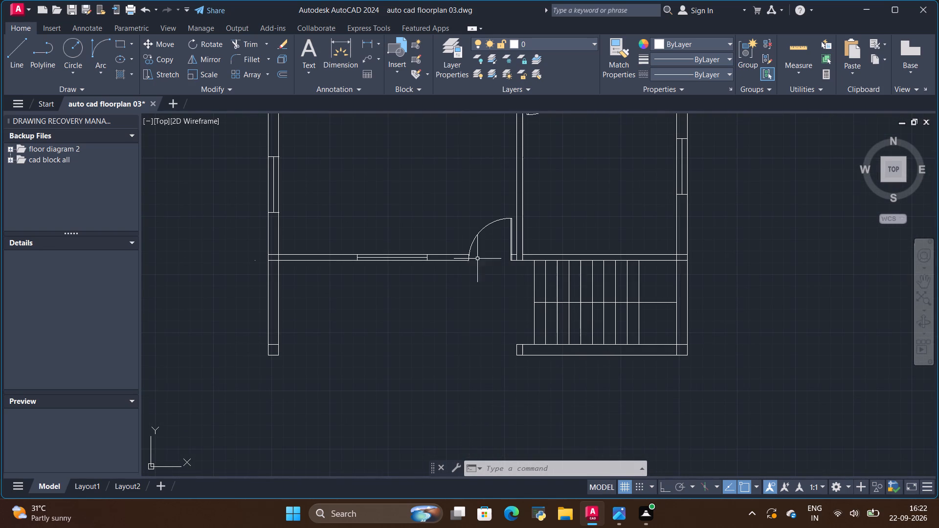
pyautogui.scroll(-3, 438, 274)
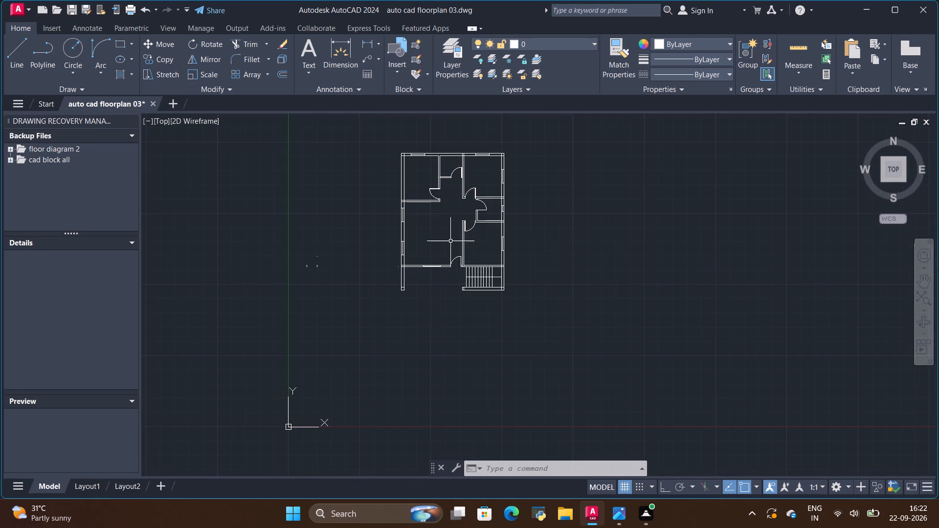
pyautogui.scroll(2, 458, 129)
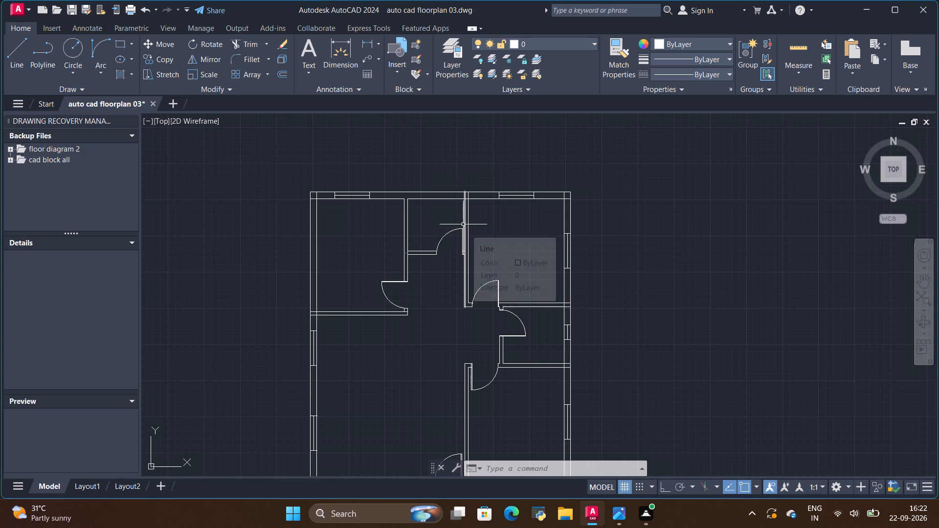
pyautogui.scroll(1, 465, 170)
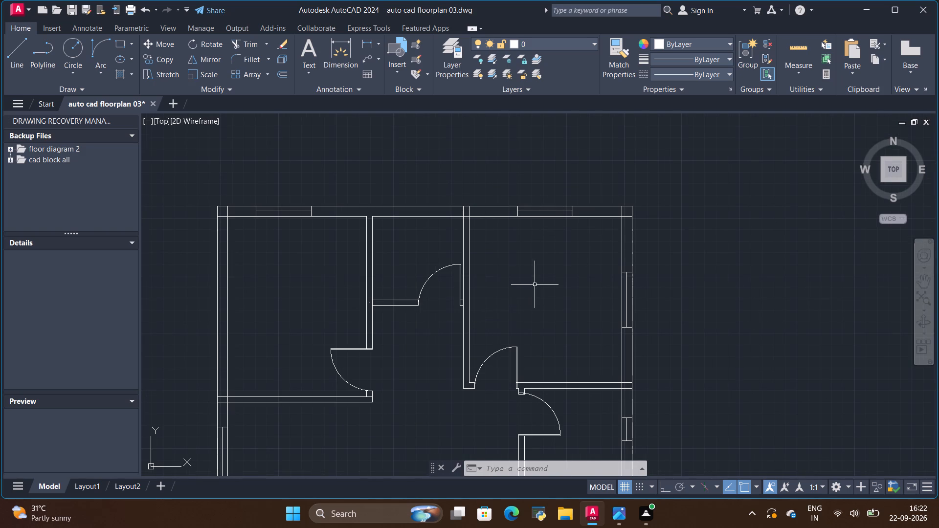
pyautogui.scroll(-4, 535, 283)
pyautogui.scroll(2, 552, 314)
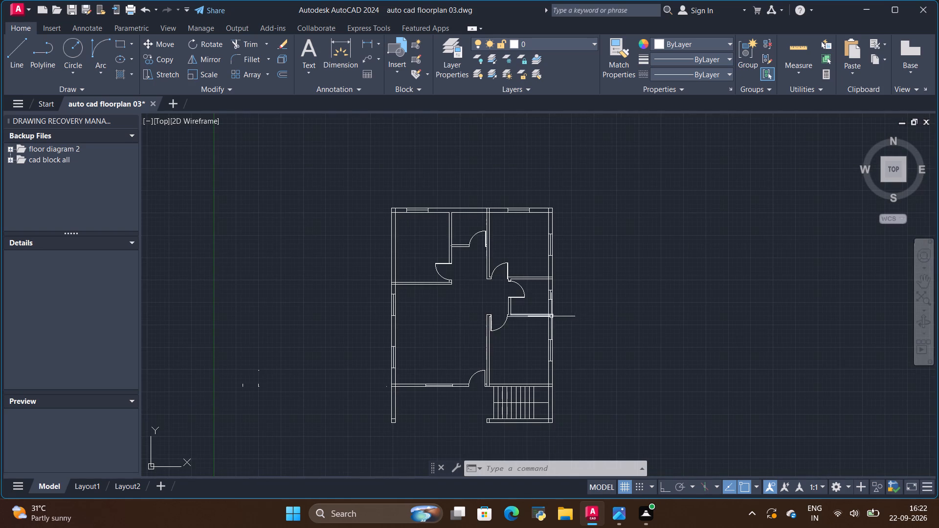
pyautogui.scroll(1, 423, 342)
pyautogui.scroll(-1, 443, 320)
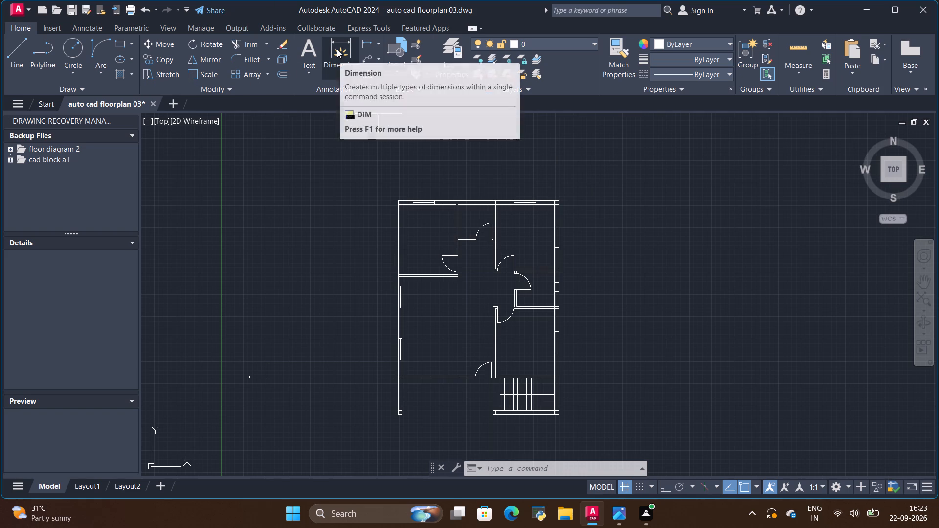
# Compare the drawn plan with the 30 X 40 reference picture's room layout and sizes.
pyautogui.hotkey('alt', 'Tab')
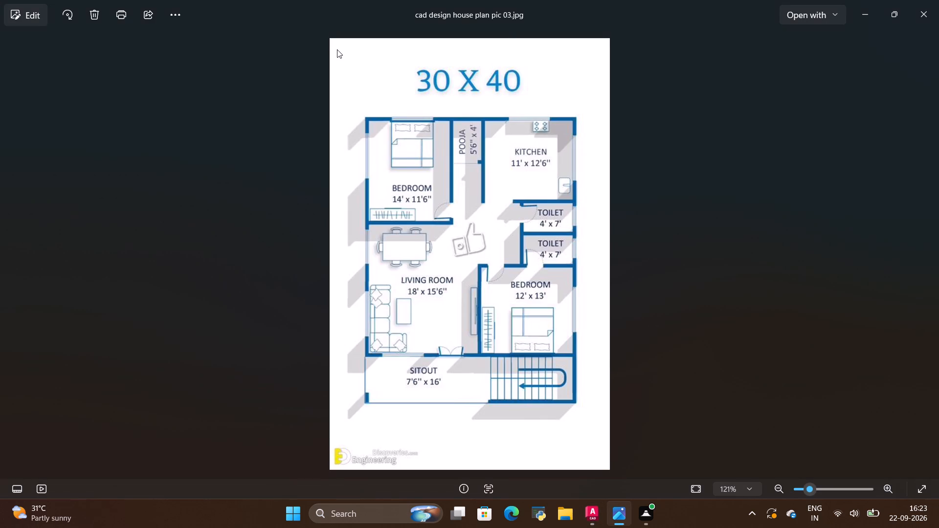
pyautogui.hotkey('alt', 'Tab')
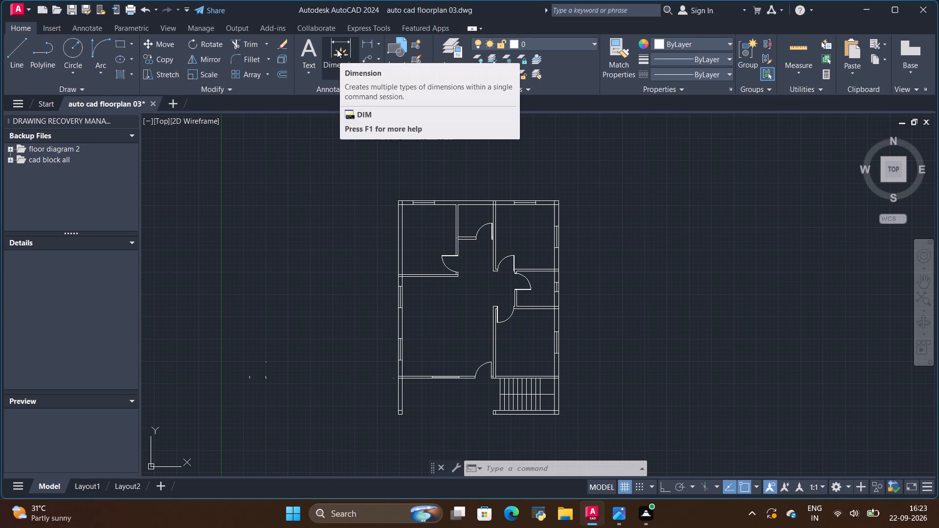
pyautogui.hotkey('alt', 'Tab')
pyautogui.hotkey('alt', 'Tab')
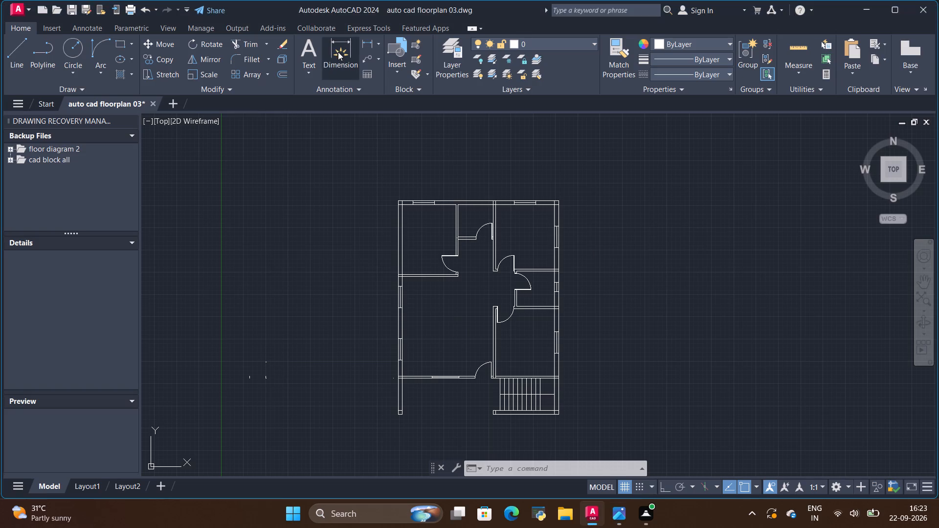
pyautogui.hotkey('alt', 'Tab')
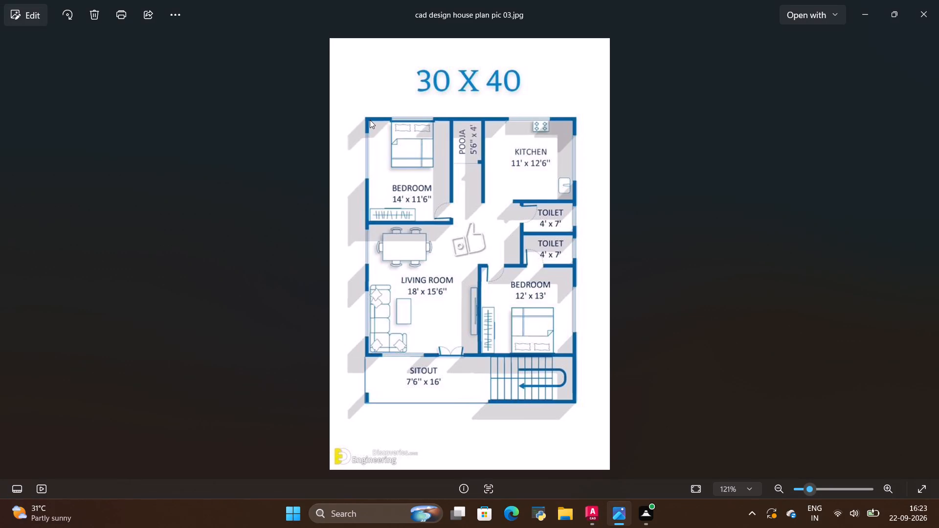
pyautogui.hotkey('alt', 'Tab')
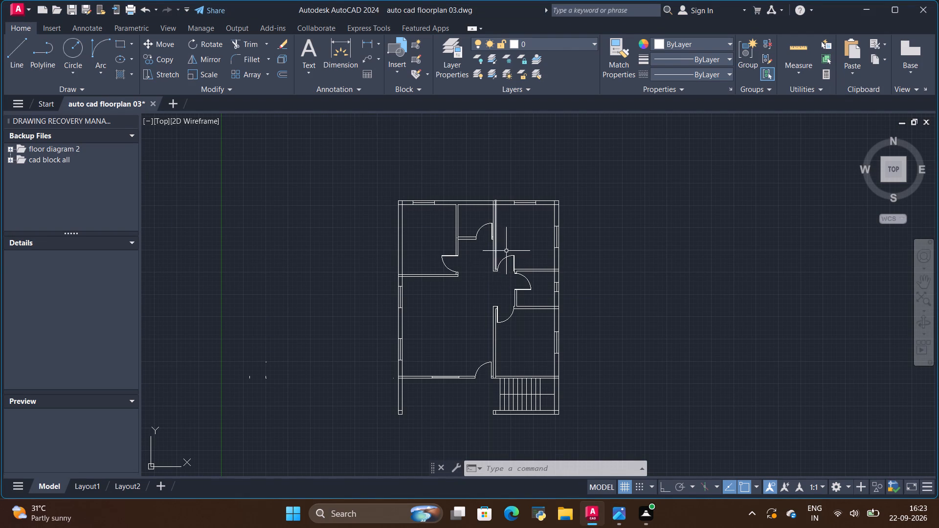
pyautogui.scroll(2, 552, 288)
pyautogui.scroll(-2, 567, 275)
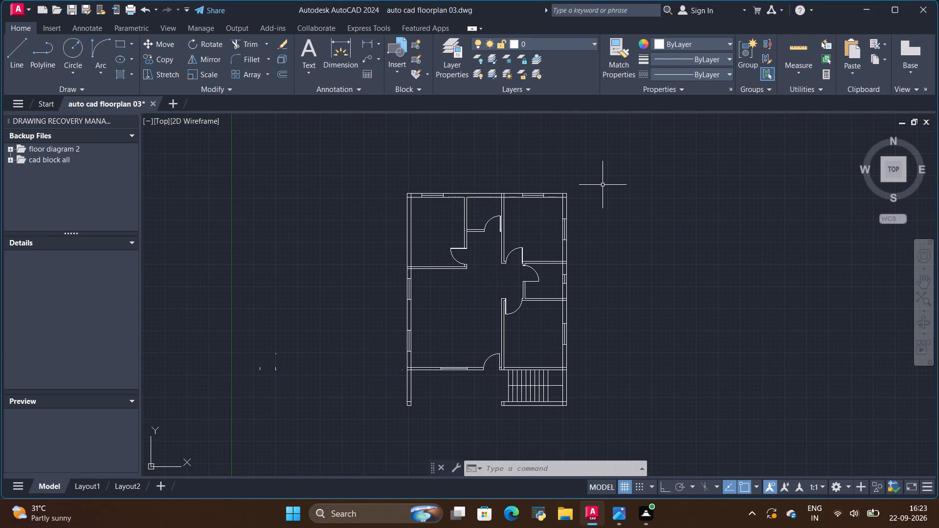
pyautogui.hotkey('alt', 'Tab')
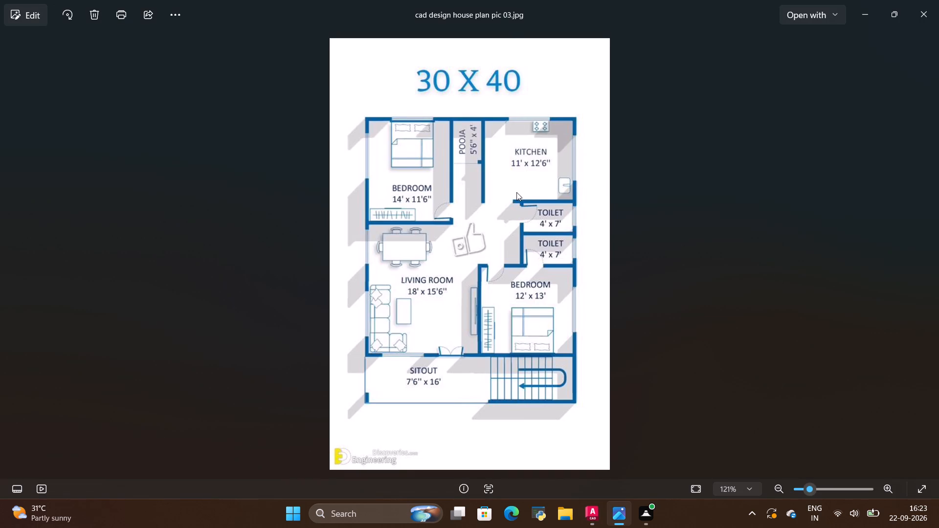
pyautogui.hotkey('alt', 'Tab')
# Dimension the length of the kitchen's east window, placing the dimension outside the east wall.
pyautogui.scroll(2, 471, 183)
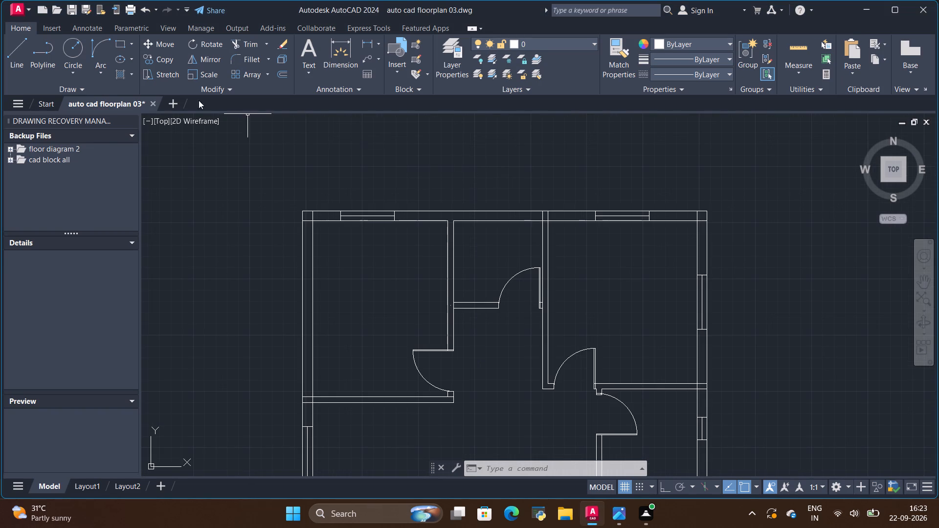
pyautogui.click(347, 44)
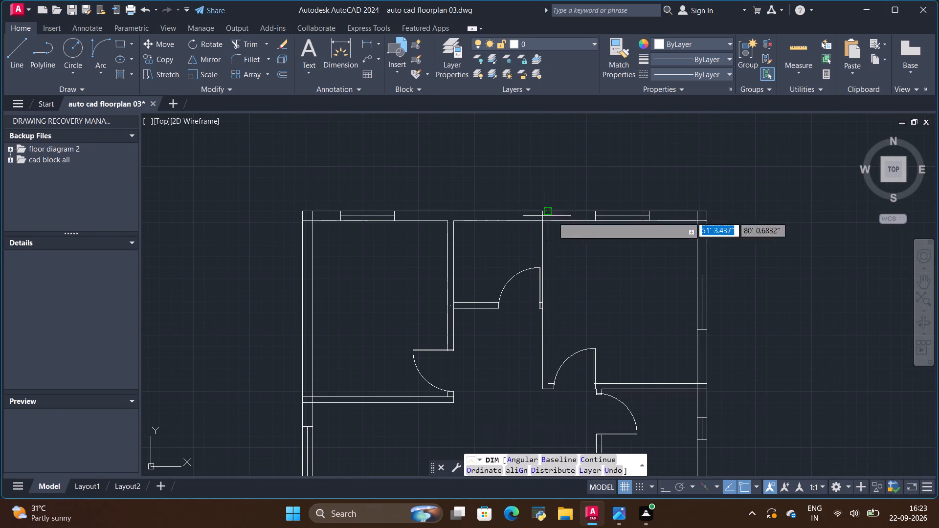
pyautogui.scroll(3, 716, 275)
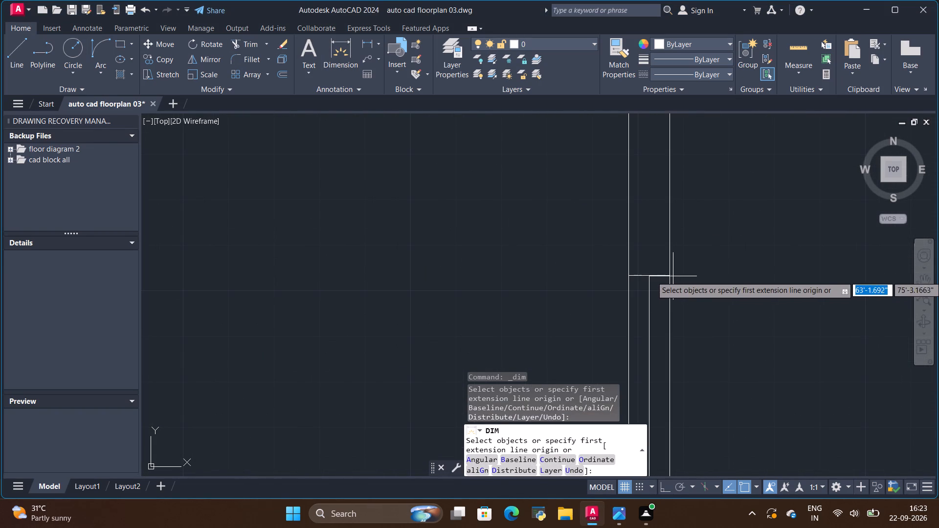
pyautogui.click(670, 275)
pyautogui.scroll(-3, 695, 268)
pyautogui.scroll(3, 697, 330)
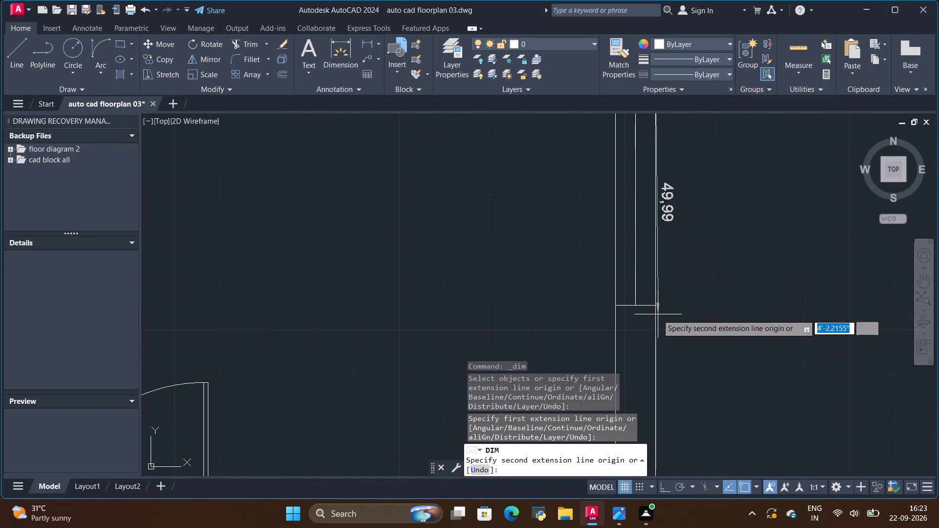
pyautogui.click(656, 307)
pyautogui.click(733, 306)
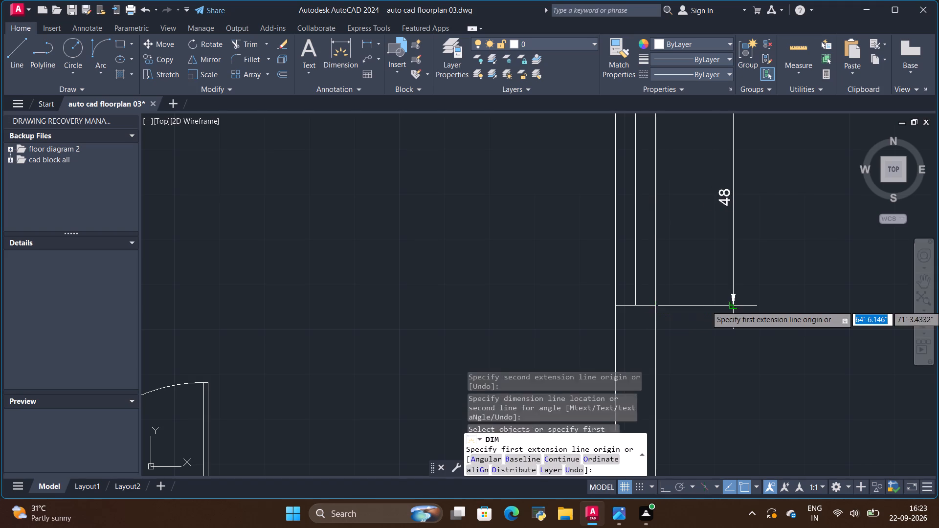
# Dimension the kitchen's north-south length between its north and south walls, placed outside the east window's dimension.
pyautogui.scroll(-2, 792, 313)
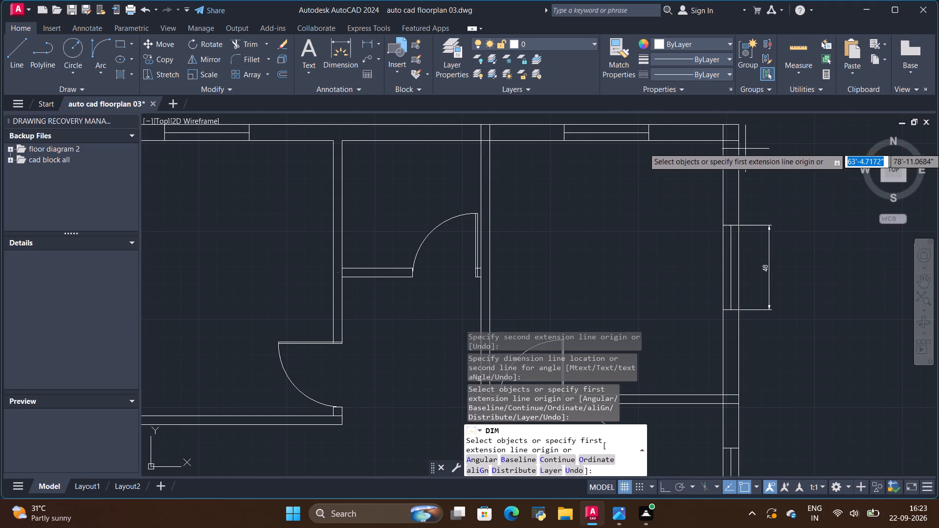
pyautogui.click(741, 141)
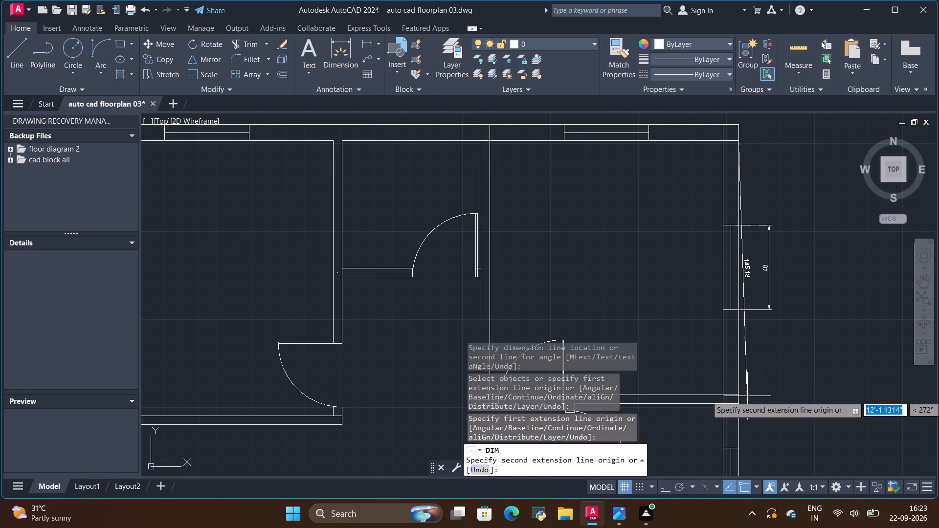
pyautogui.click(736, 397)
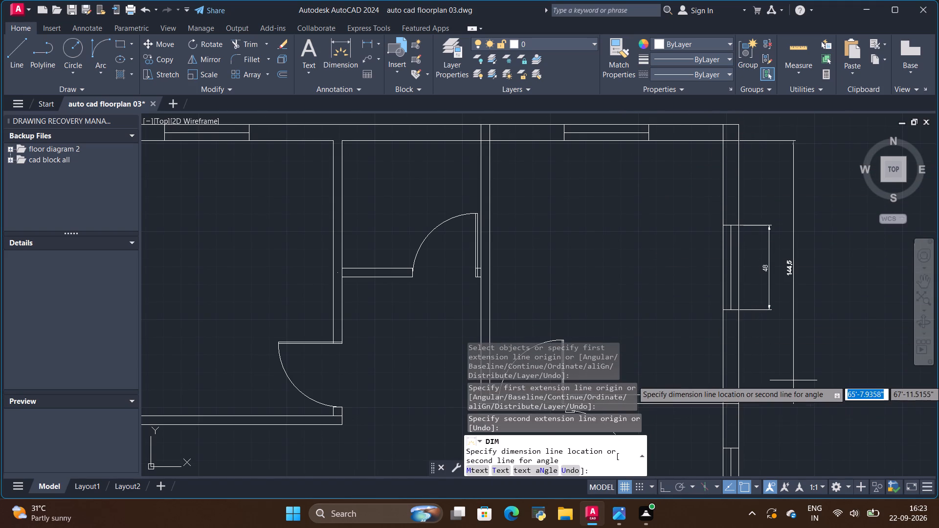
pyautogui.click(794, 380)
# Dimension the thicknesses of the north and east outer walls at the house's northeast corner.
pyautogui.scroll(-1, 650, 280)
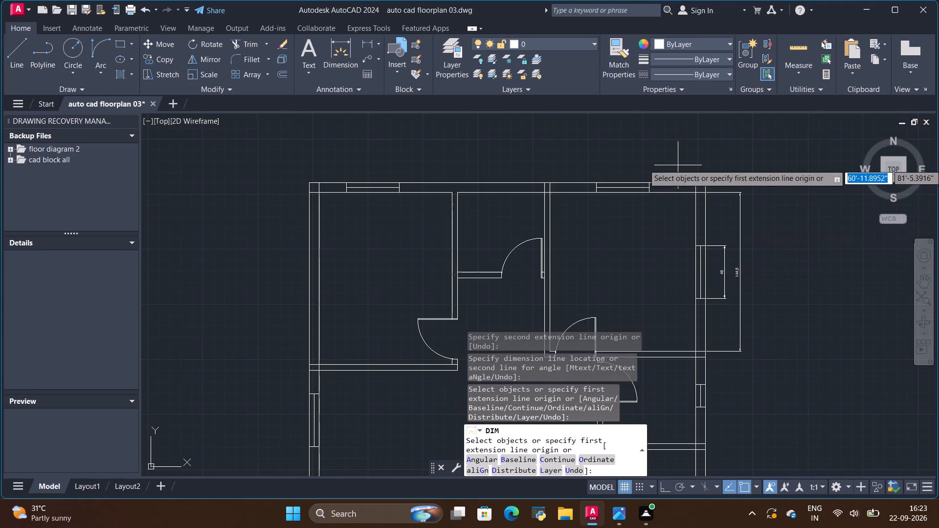
pyautogui.scroll(2, 688, 159)
pyautogui.scroll(2, 710, 239)
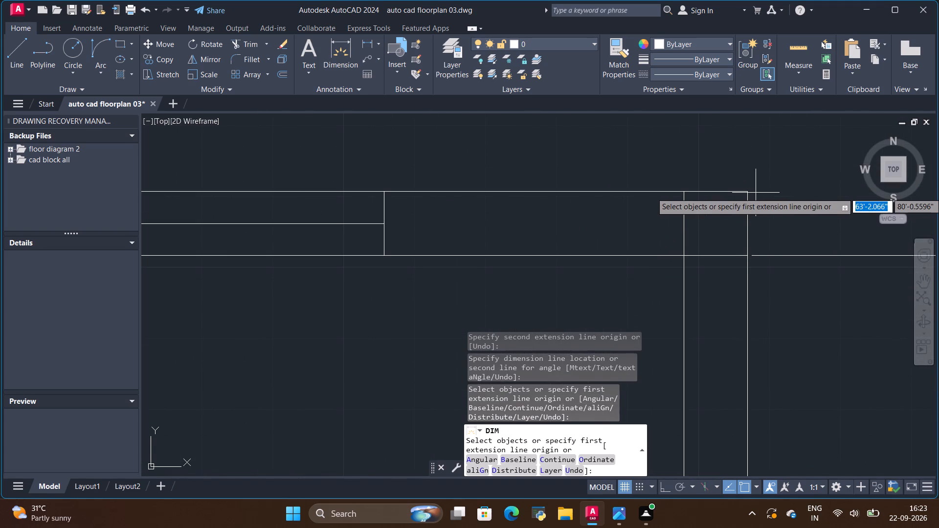
pyautogui.click(749, 193)
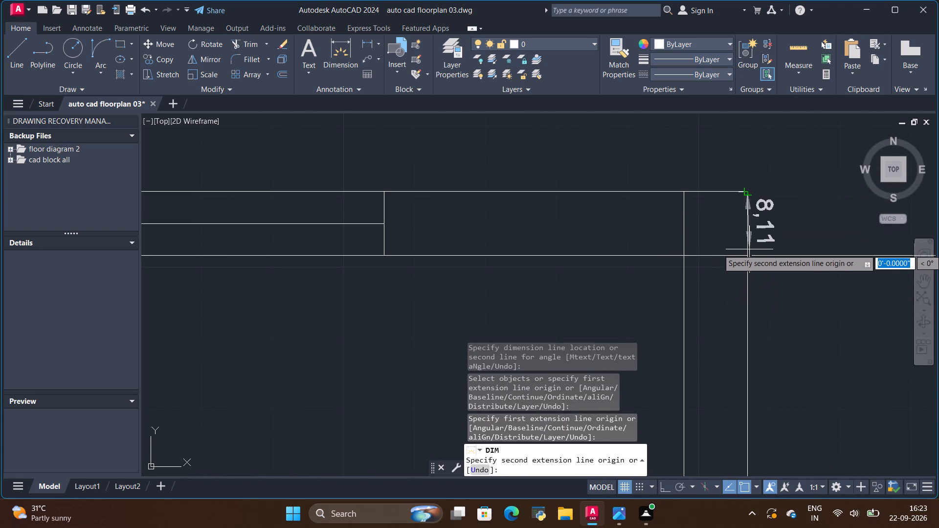
pyautogui.click(747, 256)
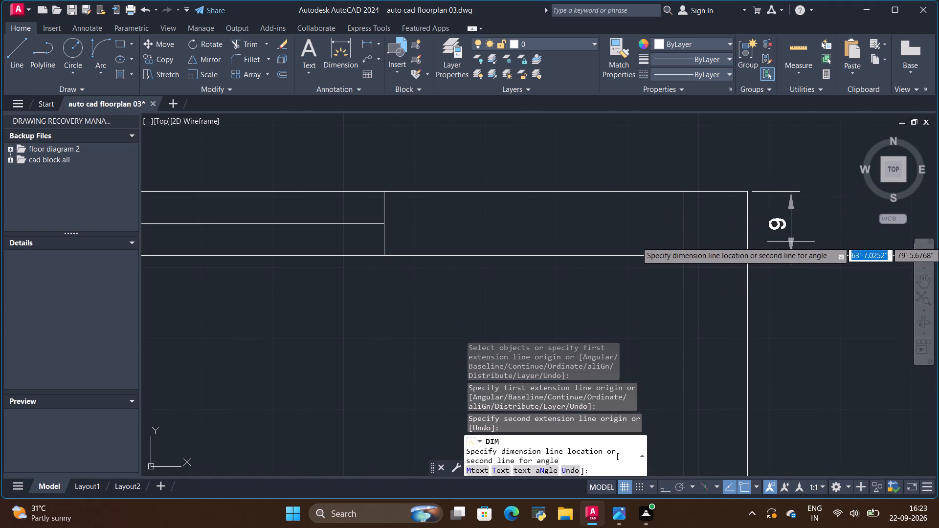
pyautogui.click(791, 242)
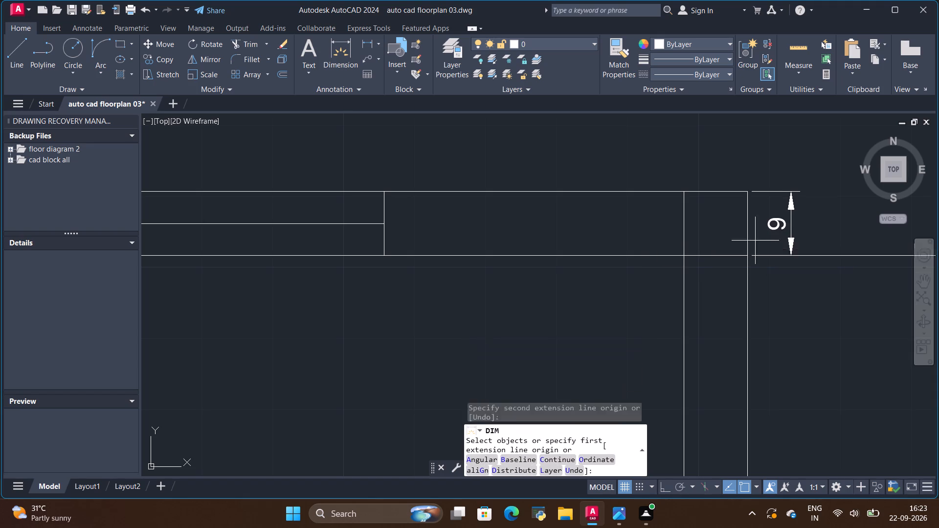
pyautogui.scroll(-1, 717, 240)
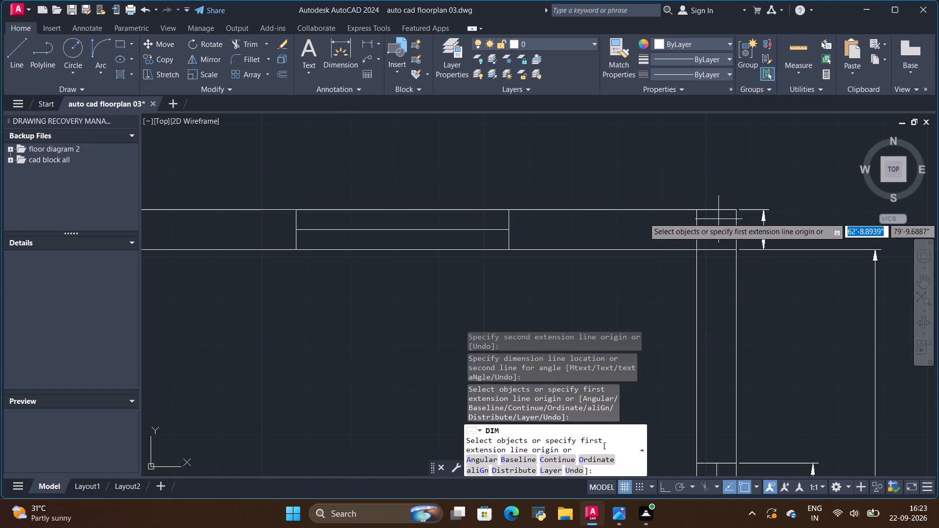
pyautogui.click(699, 213)
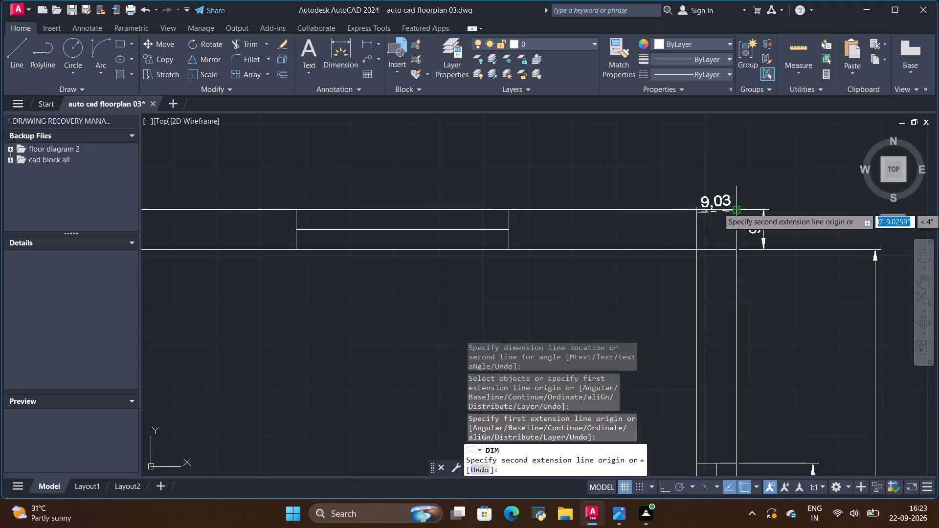
pyautogui.click(735, 214)
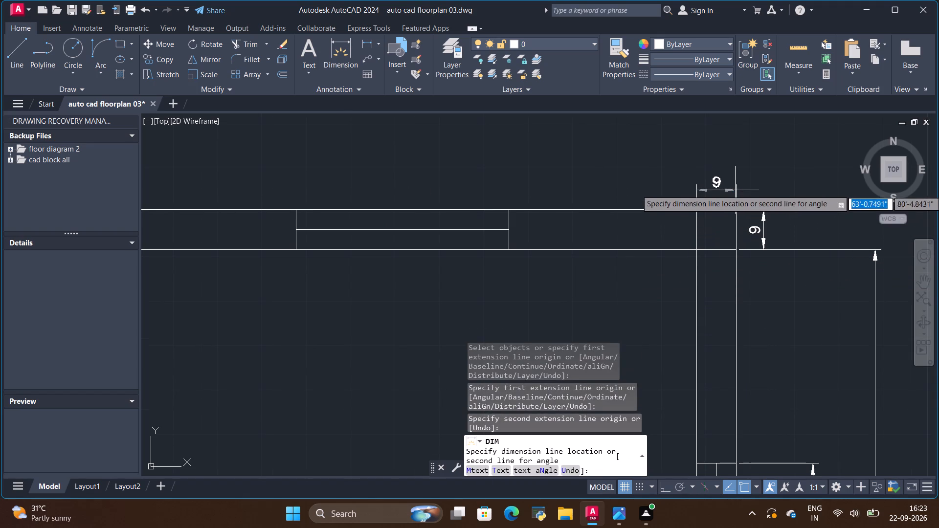
pyautogui.click(734, 172)
# Dimension the kitchen's width from its west partition to the east wall's inner face, placed above the north wall.
pyautogui.scroll(-2, 625, 247)
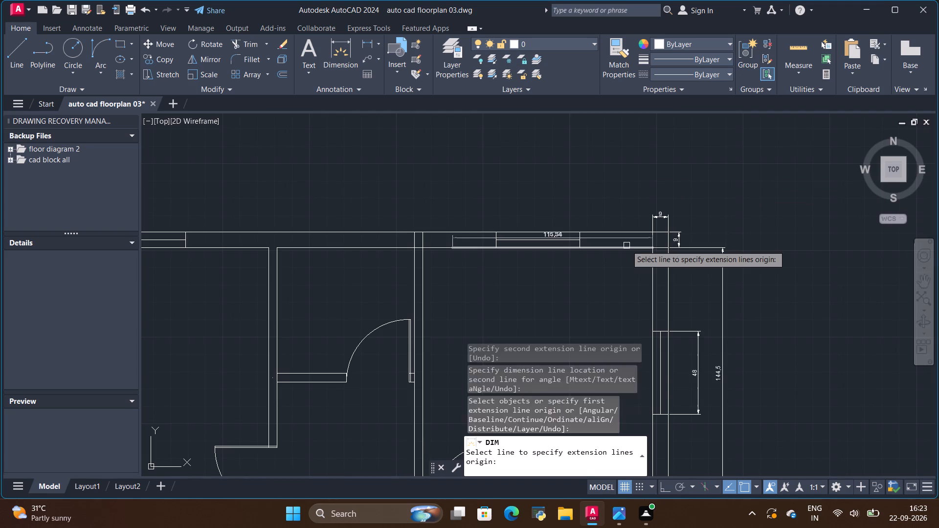
pyautogui.scroll(3, 487, 243)
pyautogui.scroll(-3, 563, 217)
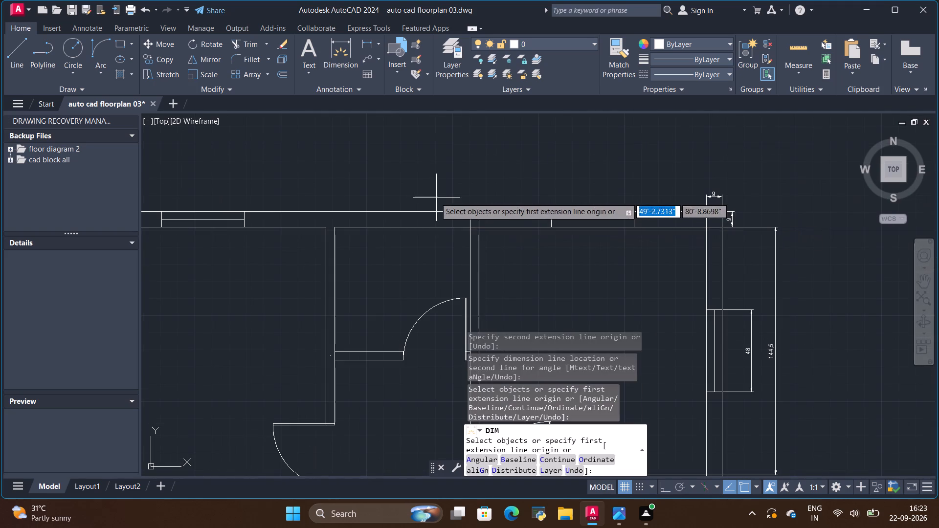
pyautogui.scroll(2, 500, 216)
pyautogui.click(441, 209)
pyautogui.scroll(-2, 387, 219)
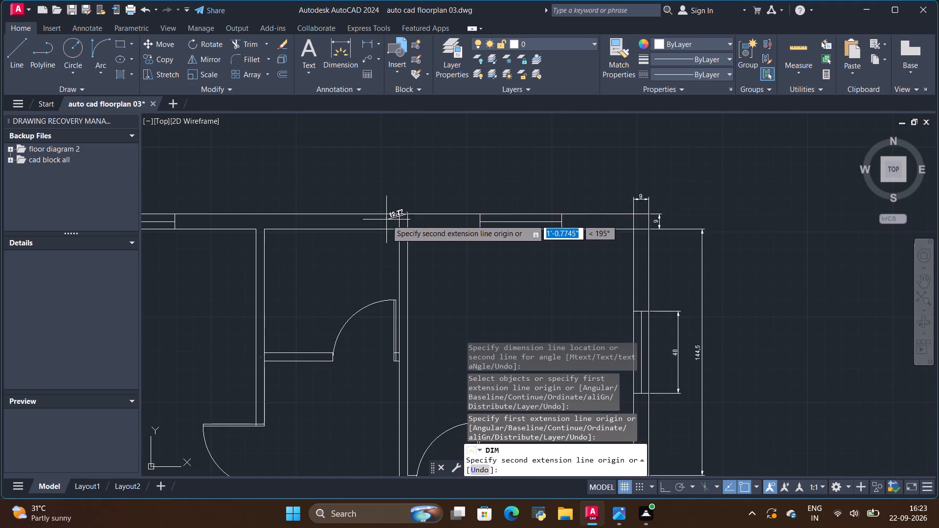
pyautogui.click(633, 214)
pyautogui.click(636, 178)
# Dimension the thickness of the kitchen's west partition, placing the dimension just above the north wall.
pyautogui.scroll(2, 388, 215)
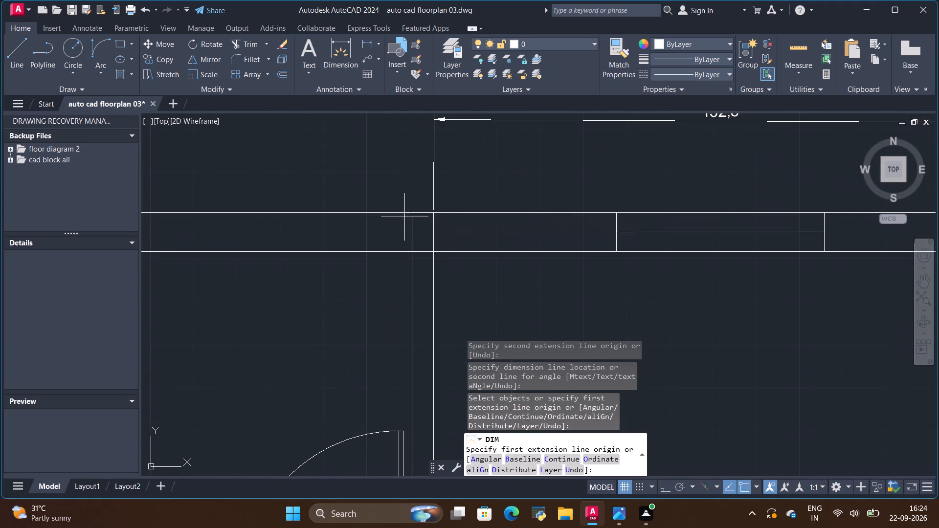
pyautogui.click(410, 215)
pyautogui.click(435, 210)
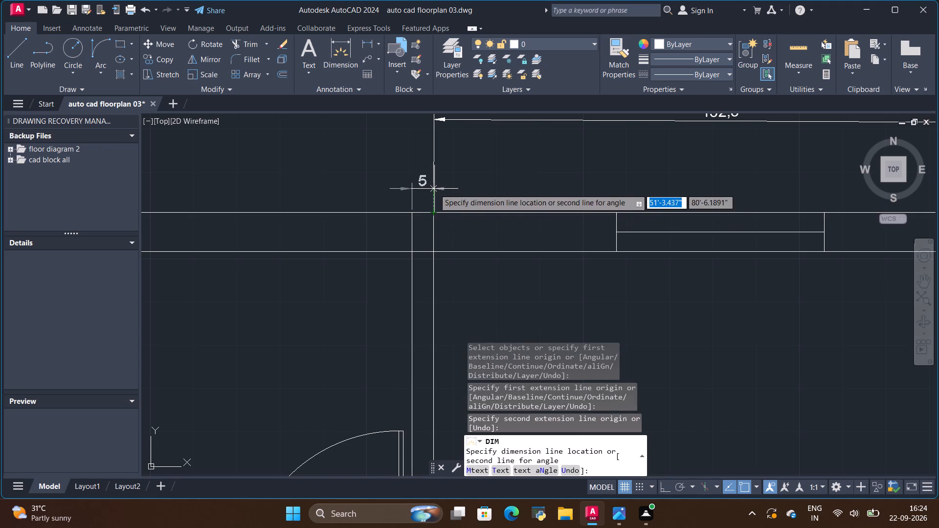
pyautogui.click(434, 185)
# Dimension the width from the west outer wall's inner face to the kitchen's west partition, placed above the north wall.
pyautogui.scroll(-2, 602, 219)
pyautogui.scroll(2, 374, 202)
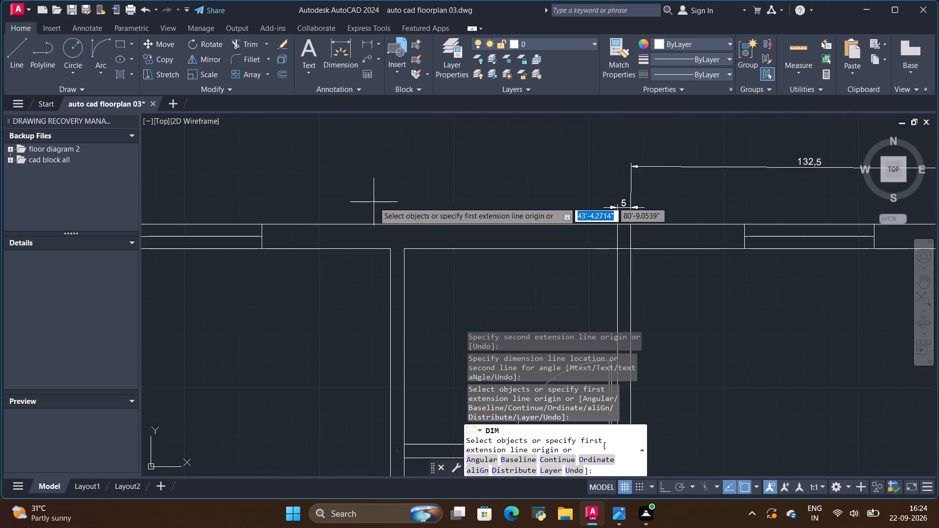
pyautogui.scroll(-2, 599, 203)
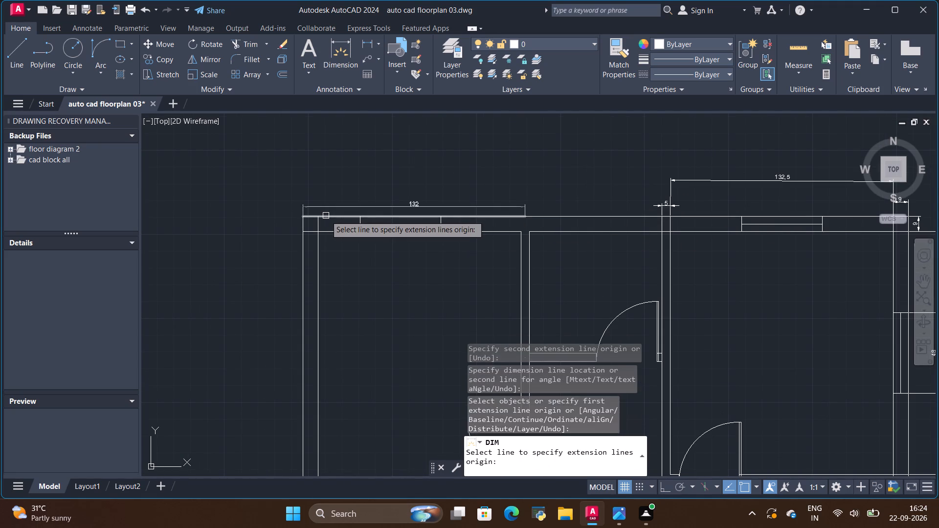
pyautogui.click(316, 218)
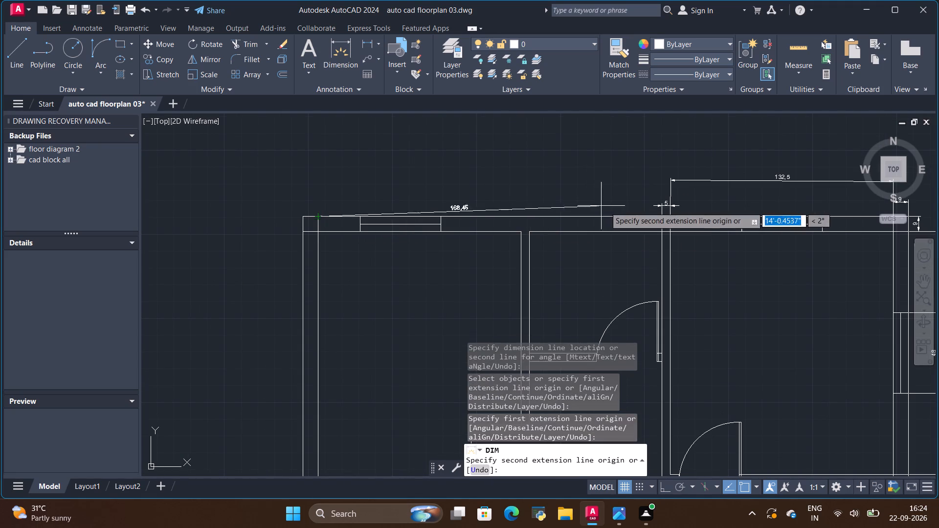
pyautogui.click(662, 219)
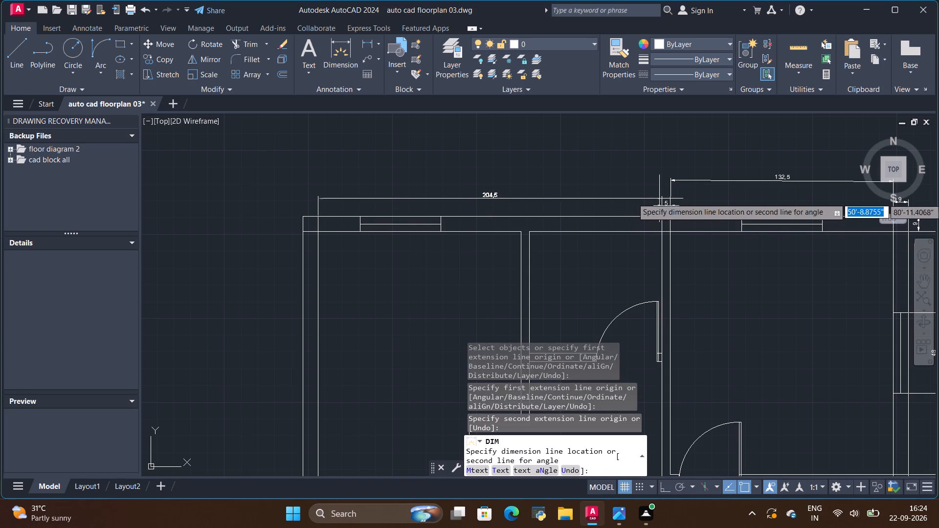
pyautogui.click(658, 181)
# Dimension the thickness of the west outer wall at the house's northwest corner, placed above the north wall.
pyautogui.scroll(-1, 656, 214)
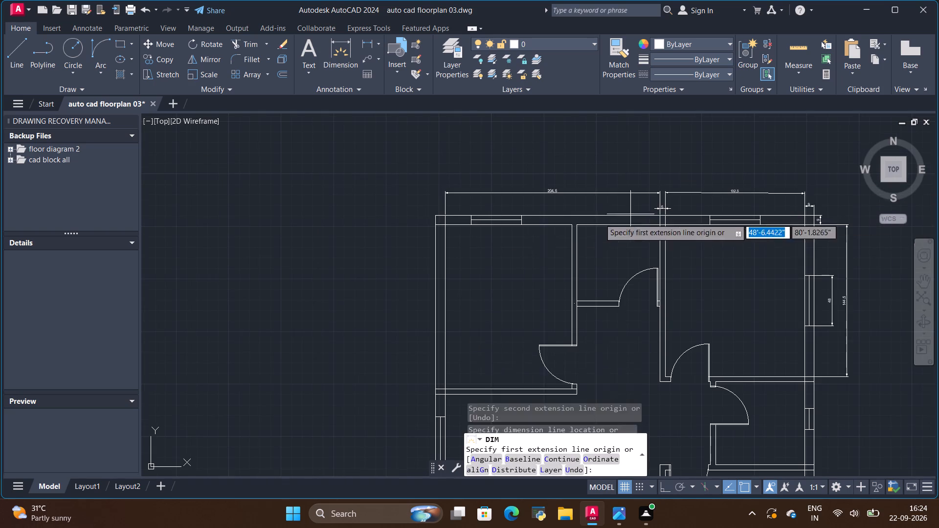
pyautogui.scroll(2, 422, 226)
pyautogui.click(455, 198)
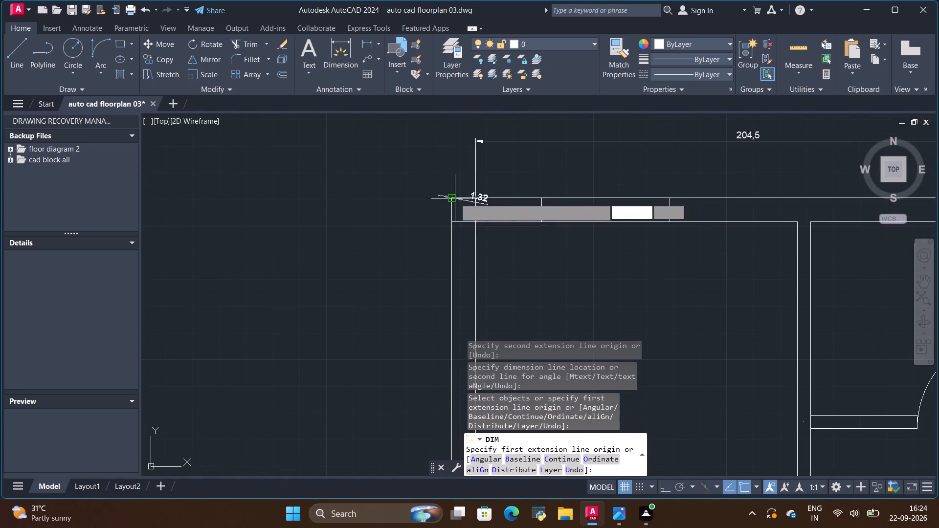
pyautogui.click(475, 198)
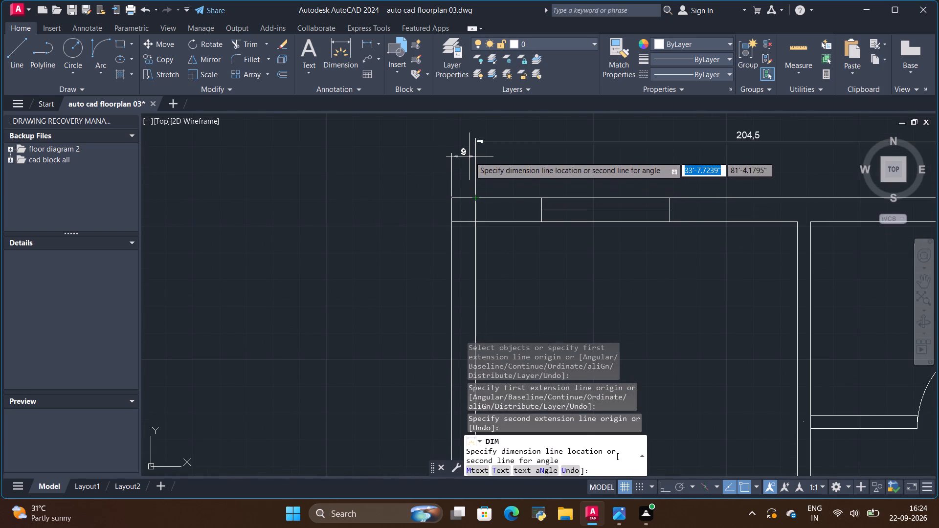
pyautogui.click(471, 178)
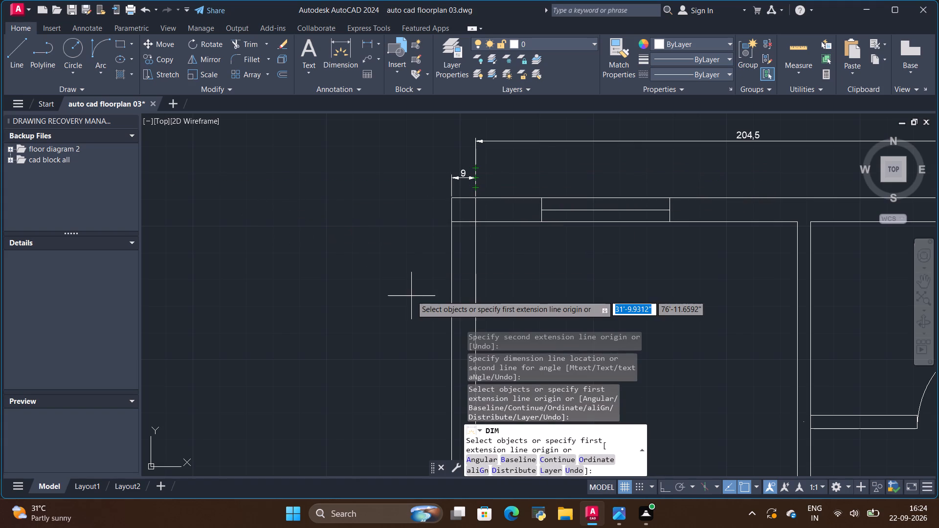
# Dimension the staircase area's north-south depth between its north and south walls, placed outside the east wall.
pyautogui.scroll(-1, 412, 295)
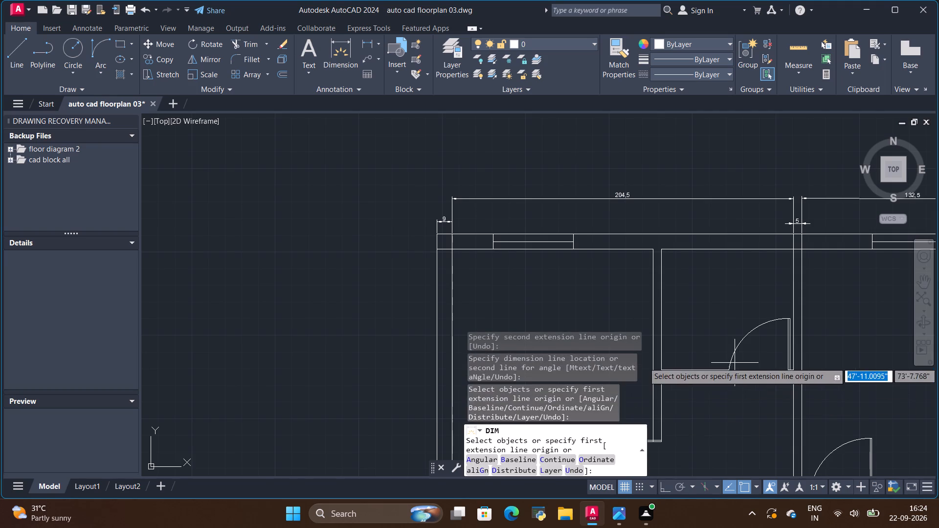
pyautogui.scroll(-2, 756, 335)
pyautogui.scroll(-3, 530, 289)
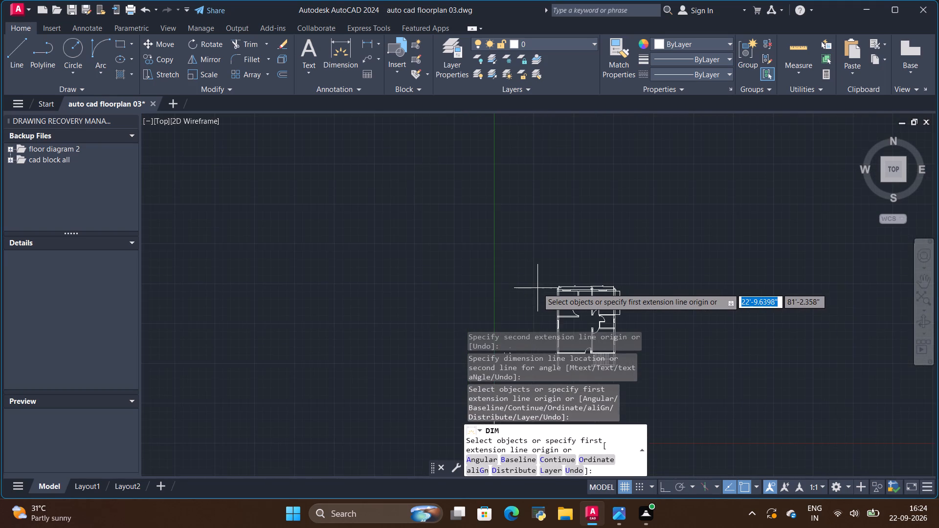
pyautogui.scroll(-2, 538, 287)
pyautogui.scroll(6, 548, 305)
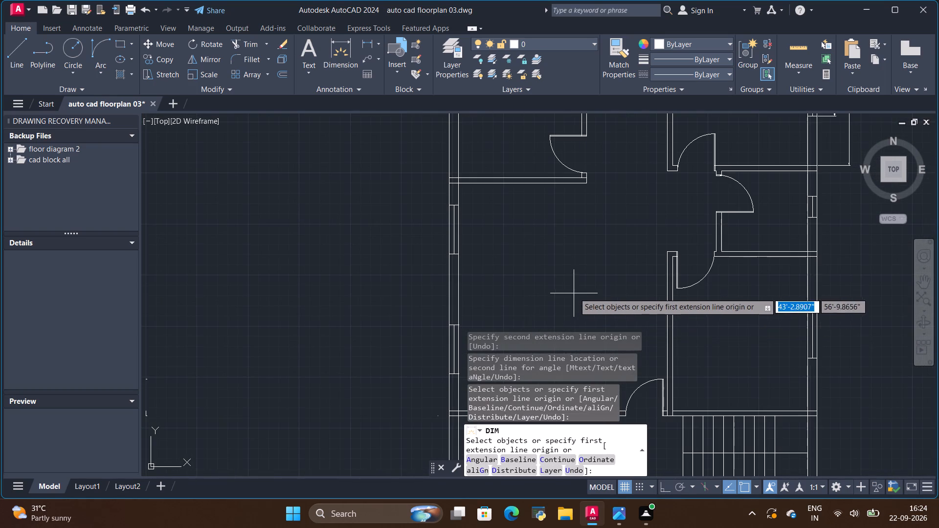
pyautogui.scroll(-3, 577, 289)
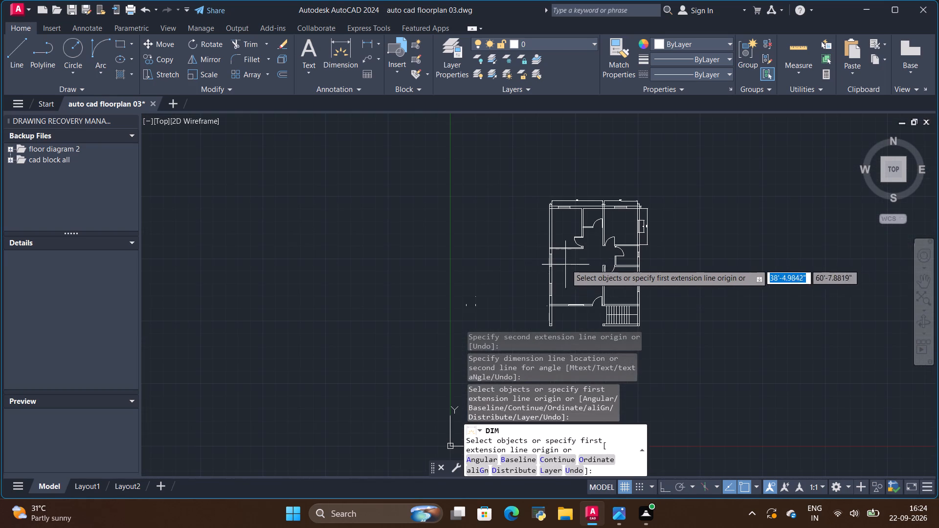
pyautogui.scroll(-1, 566, 263)
pyautogui.scroll(4, 578, 304)
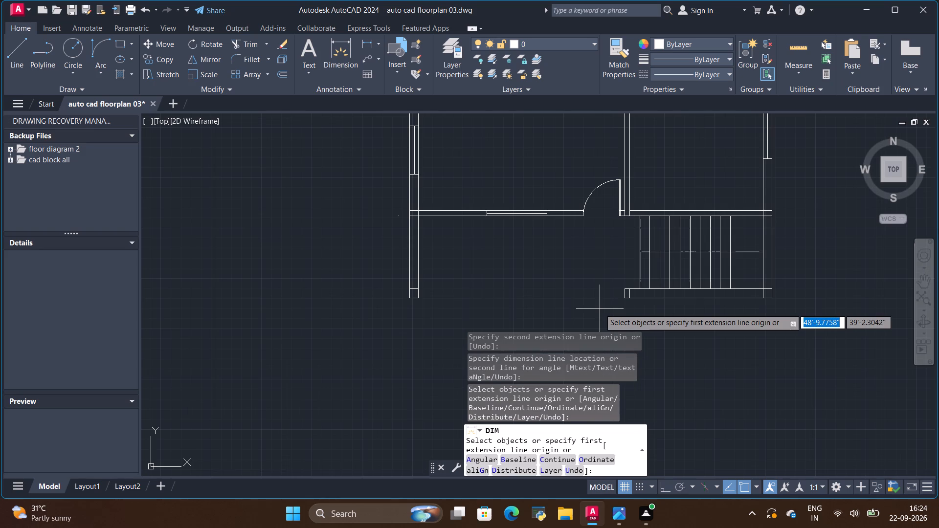
pyautogui.scroll(1, 640, 291)
pyautogui.scroll(-1, 634, 290)
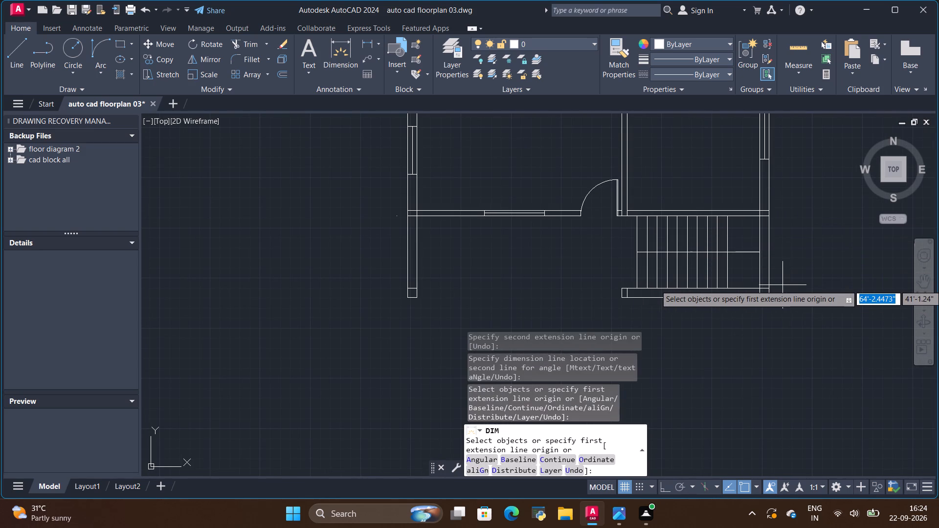
pyautogui.scroll(1, 780, 288)
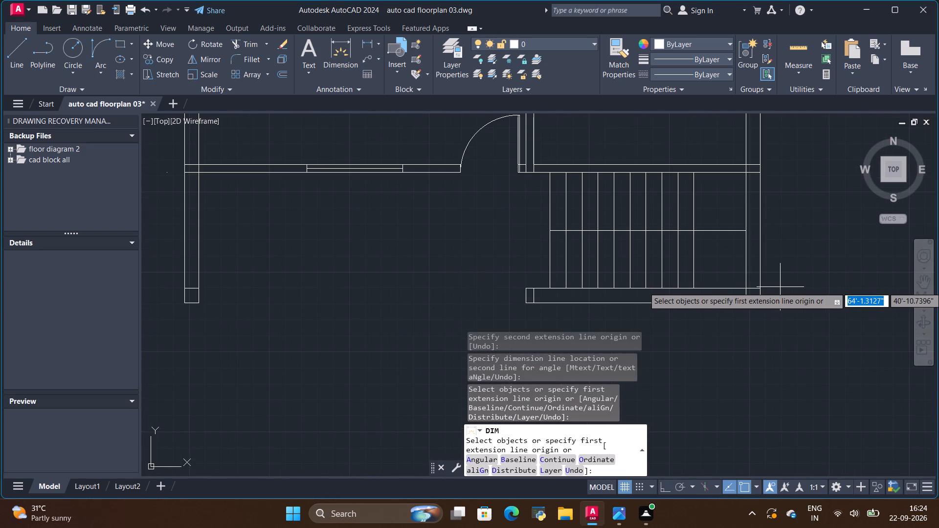
pyautogui.scroll(1, 780, 287)
pyautogui.scroll(-1, 780, 287)
pyautogui.scroll(1, 761, 171)
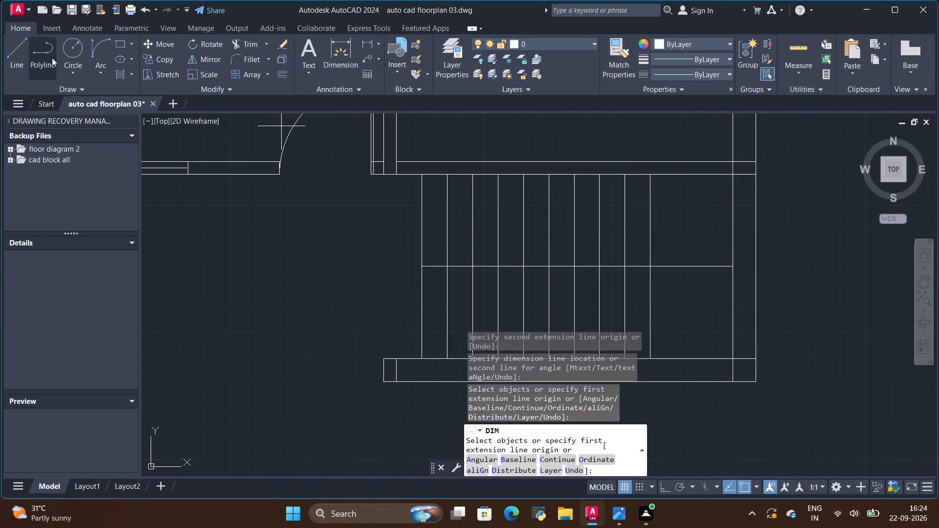
pyautogui.click(10, 54)
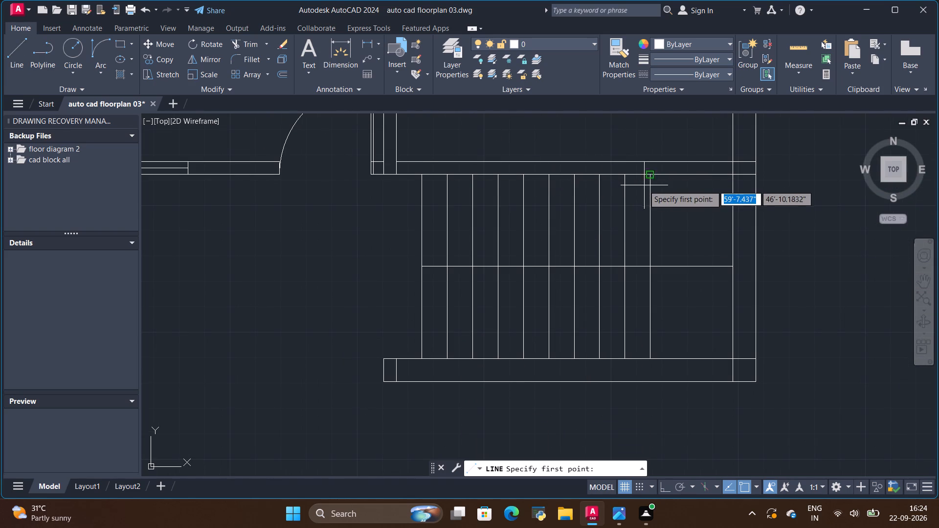
pyautogui.click(348, 56)
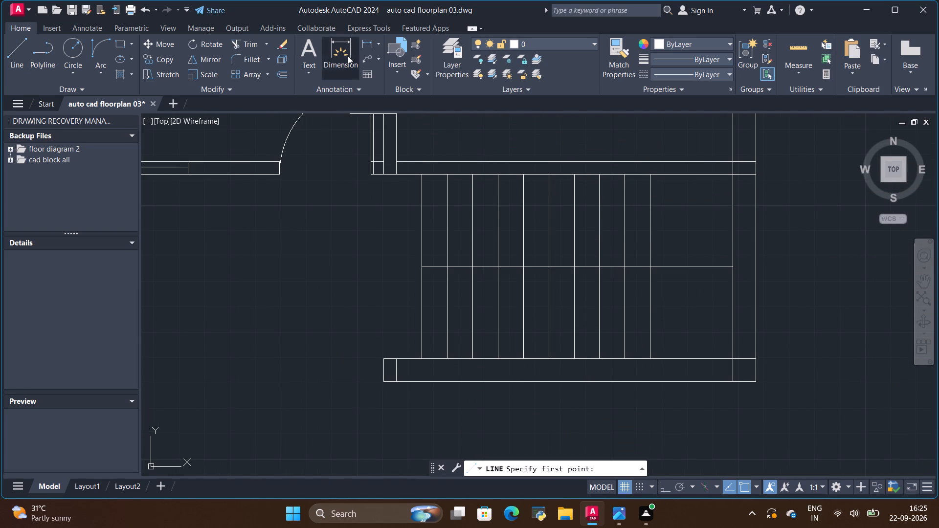
pyautogui.click(756, 176)
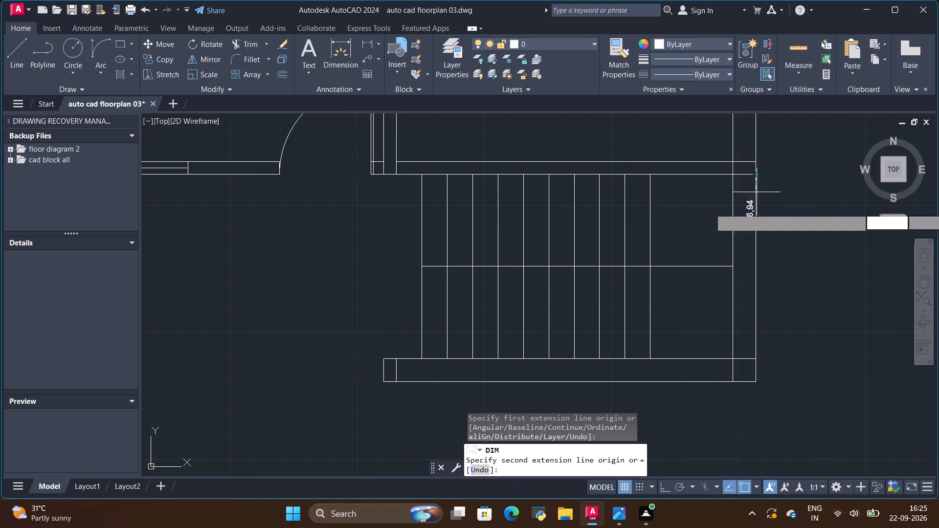
pyautogui.click(753, 358)
pyautogui.click(784, 356)
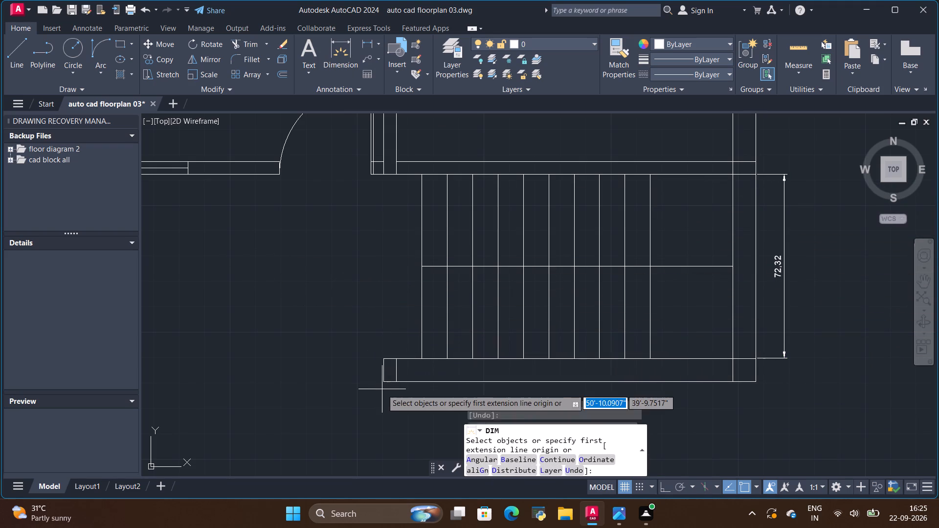
# Dimension the full outer length of the wall south of the staircase, placing the dimension below the wall.
pyautogui.scroll(1, 381, 391)
pyautogui.scroll(-3, 381, 368)
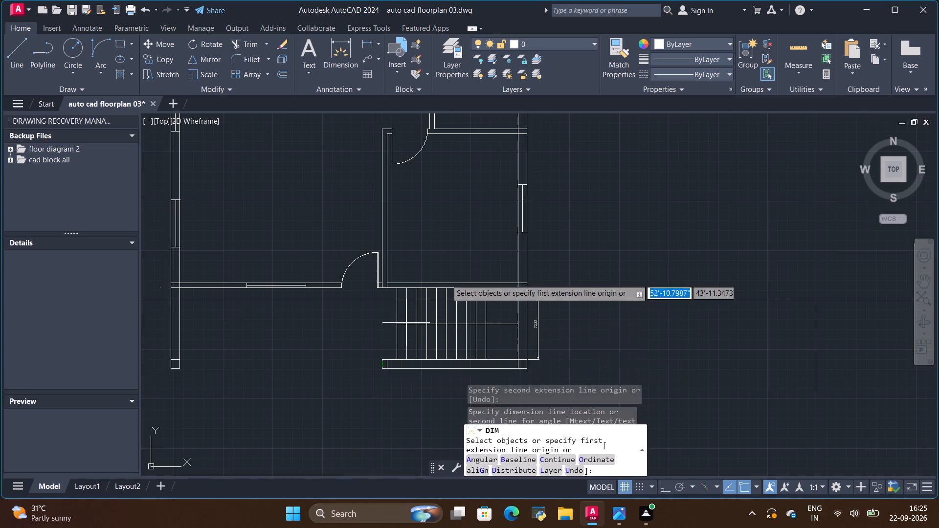
pyautogui.scroll(-2, 578, 242)
pyautogui.scroll(1, 481, 303)
pyautogui.scroll(2, 539, 300)
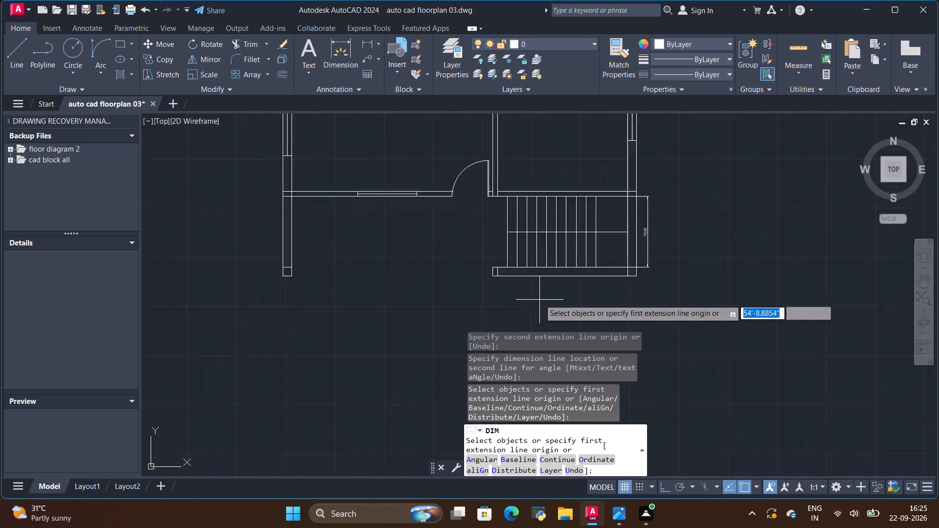
pyautogui.scroll(2, 474, 274)
pyautogui.click(442, 248)
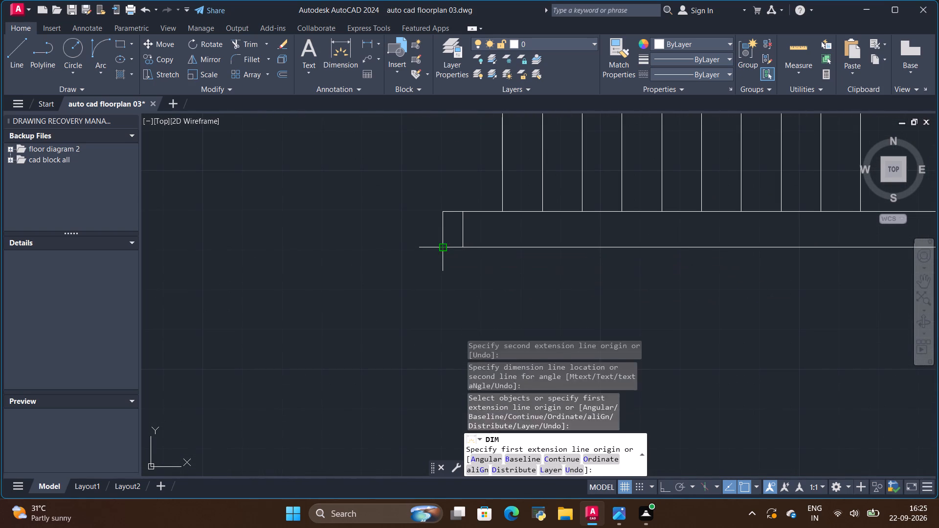
pyautogui.scroll(-3, 382, 269)
pyautogui.scroll(2, 515, 269)
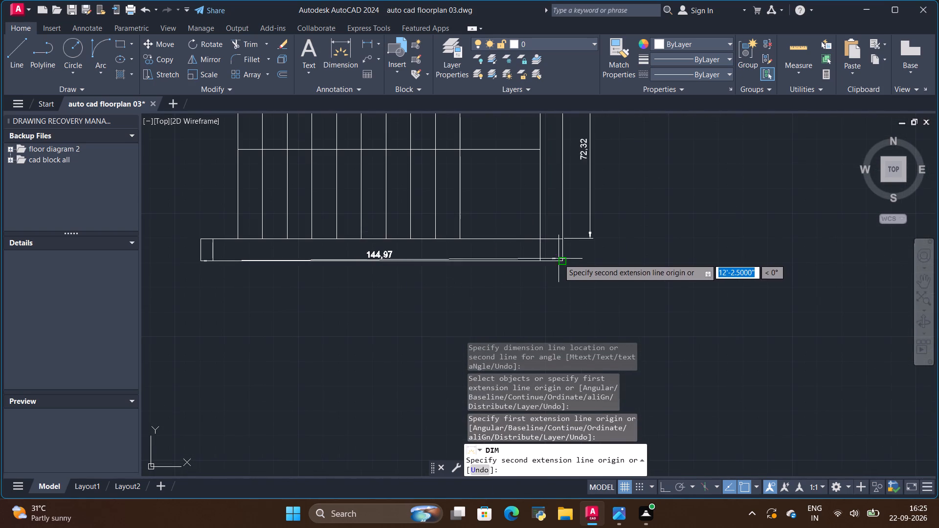
pyautogui.click(560, 263)
pyautogui.click(563, 287)
# Dimension the north-south length of the small room south of the kitchen between its partitions, placed outside the east wall.
pyautogui.scroll(-2, 611, 267)
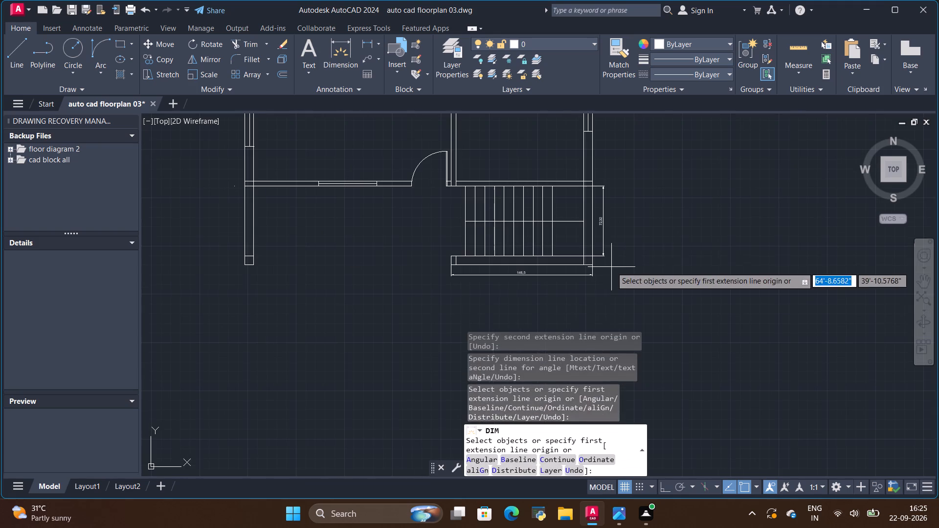
pyautogui.scroll(-1, 517, 206)
pyautogui.scroll(1, 456, 169)
pyautogui.scroll(-4, 560, 181)
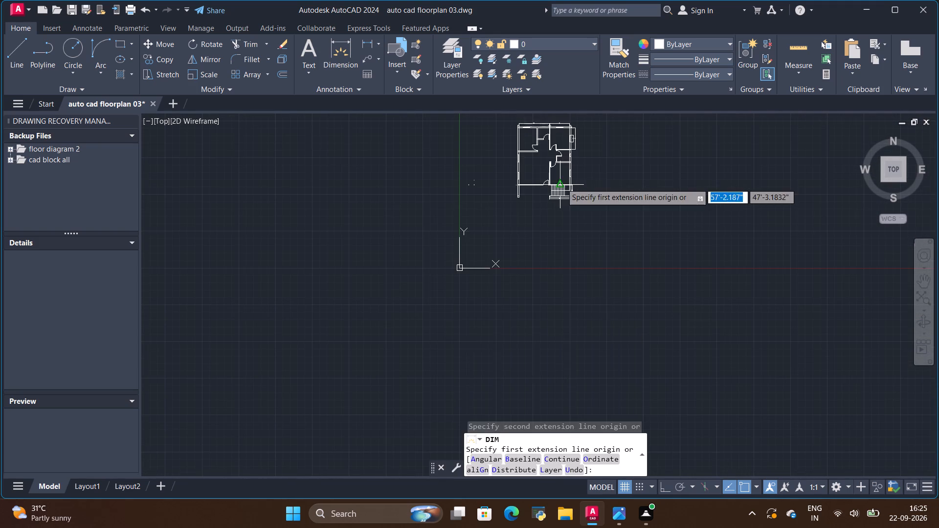
pyautogui.scroll(1, 561, 138)
pyautogui.scroll(3, 569, 184)
pyautogui.scroll(2, 595, 242)
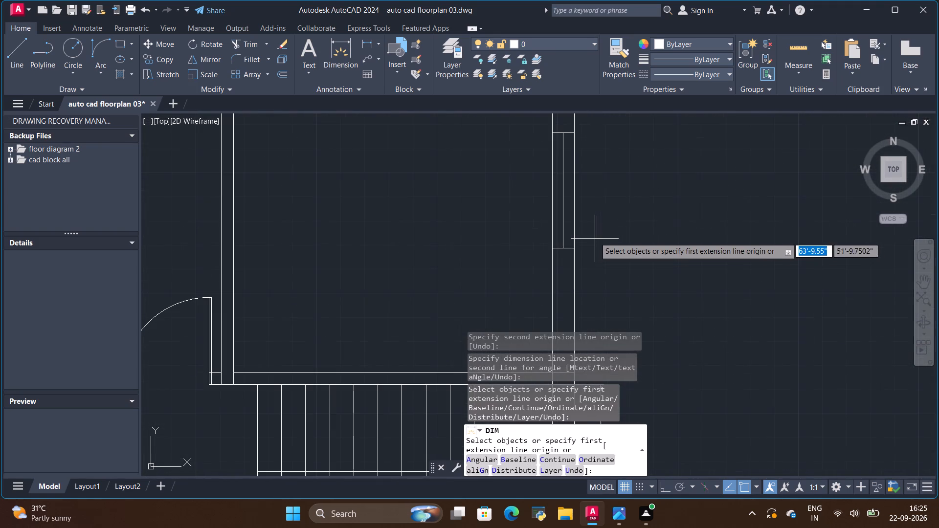
pyautogui.scroll(-6, 592, 215)
pyautogui.scroll(2, 591, 166)
pyautogui.scroll(1, 587, 229)
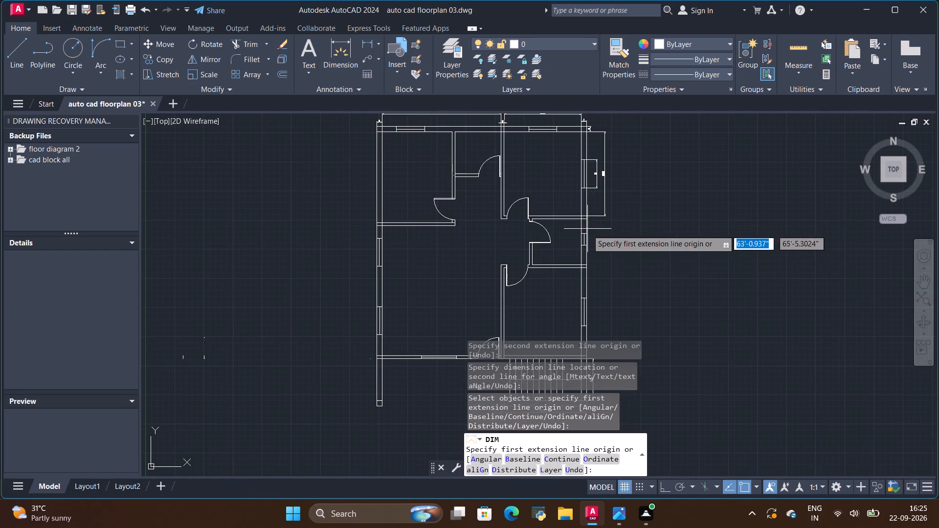
pyautogui.scroll(2, 596, 261)
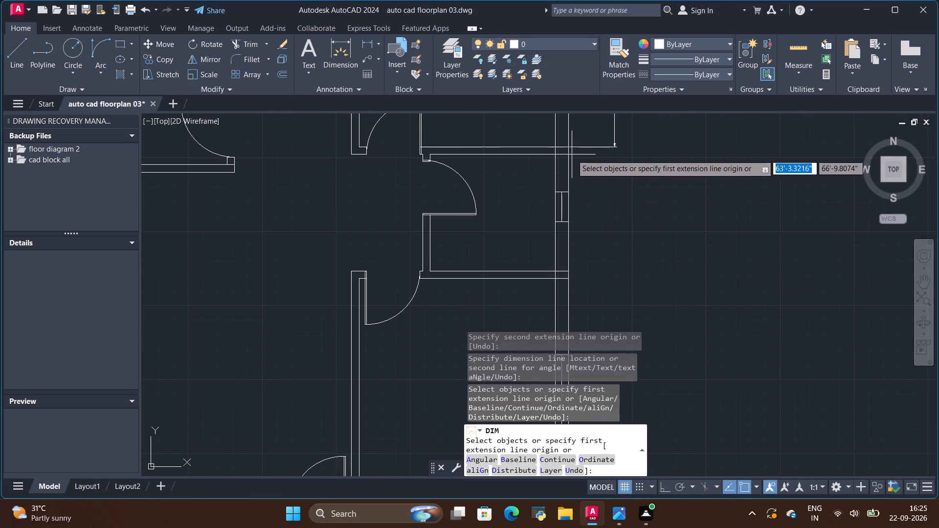
pyautogui.click(569, 156)
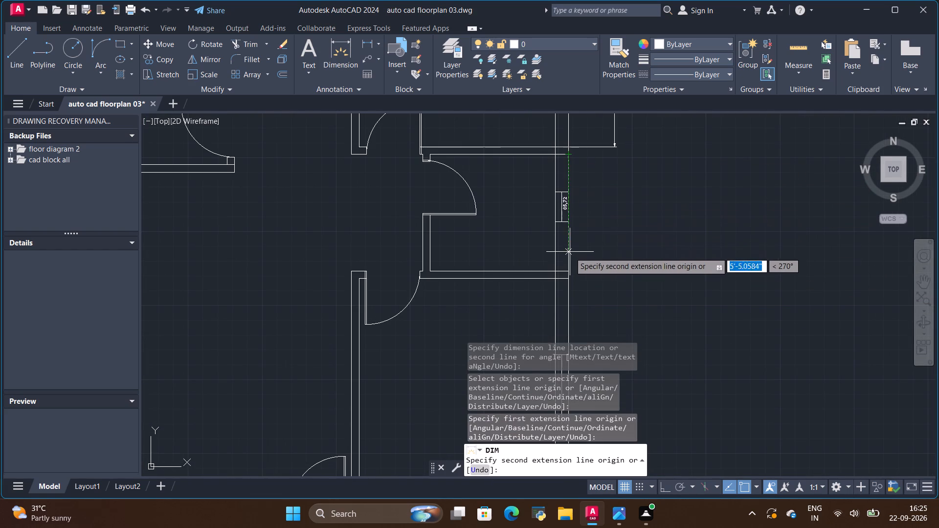
pyautogui.click(567, 272)
pyautogui.click(616, 268)
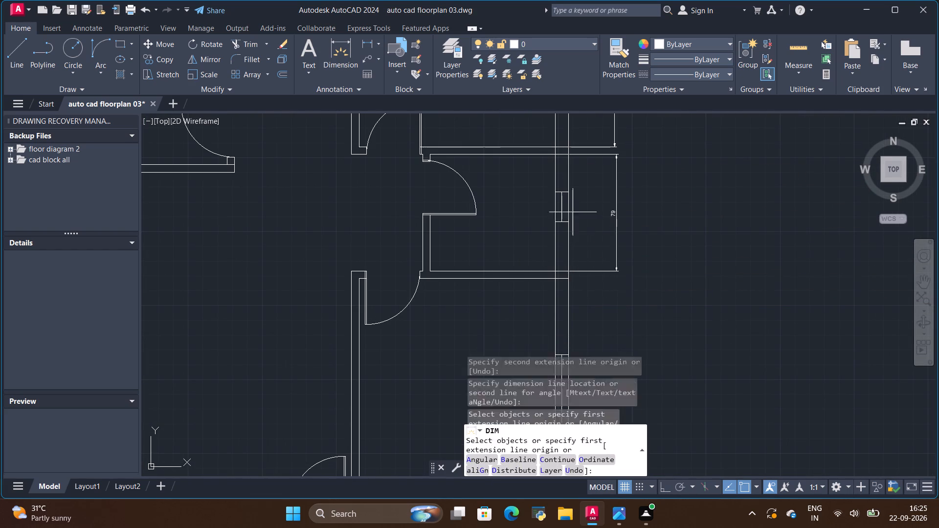
# Dimension the length of the small room's window in the east wall, placing the dimension just outside the wall.
pyautogui.scroll(2, 567, 209)
pyautogui.click(565, 165)
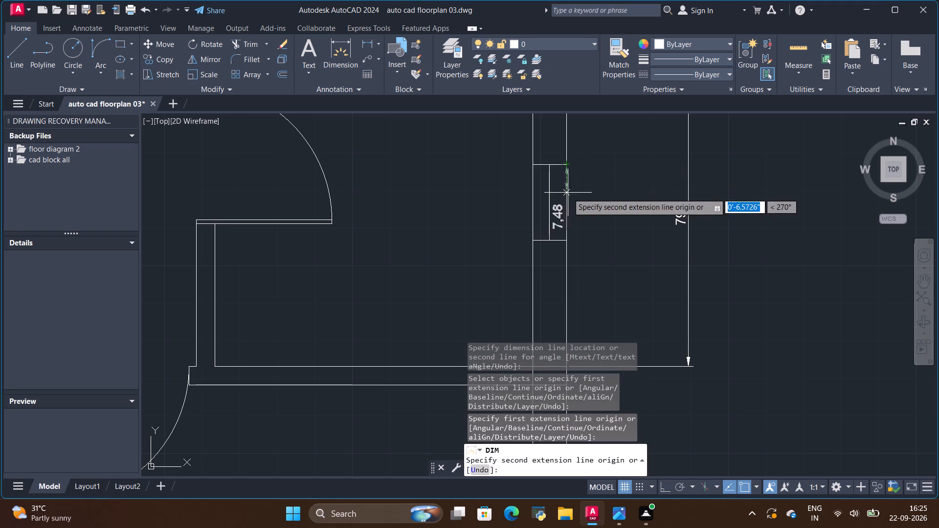
pyautogui.click(567, 239)
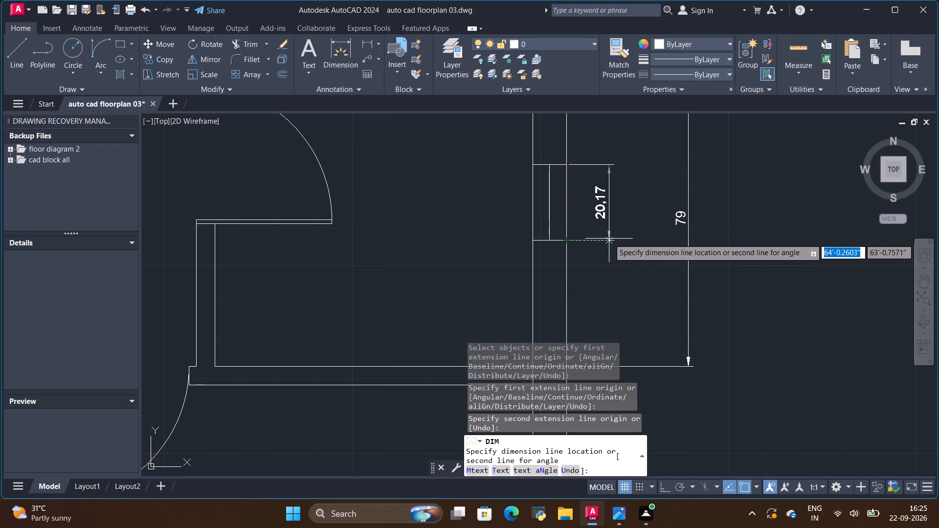
pyautogui.click(609, 239)
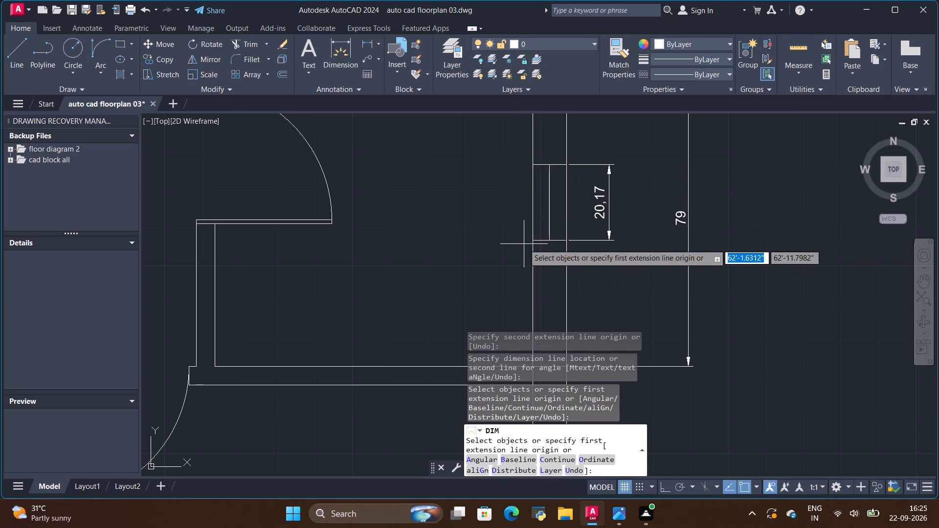
# Dimension the door opening in the northwest room's east partition, placing the dimension just east of the opening.
pyautogui.scroll(-2, 539, 207)
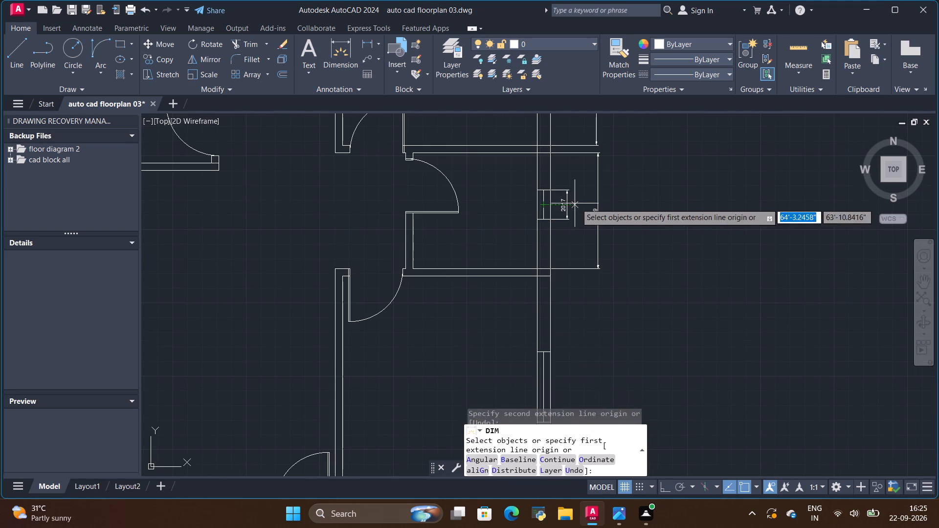
pyautogui.scroll(-2, 628, 204)
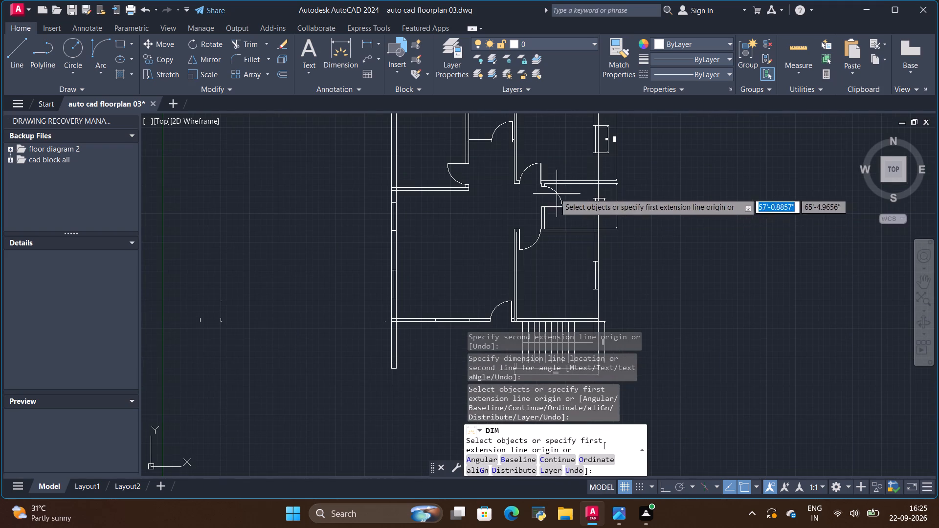
pyautogui.scroll(1, 367, 176)
pyautogui.scroll(-3, 469, 190)
pyautogui.scroll(2, 510, 149)
pyautogui.scroll(3, 581, 249)
pyautogui.scroll(-3, 577, 226)
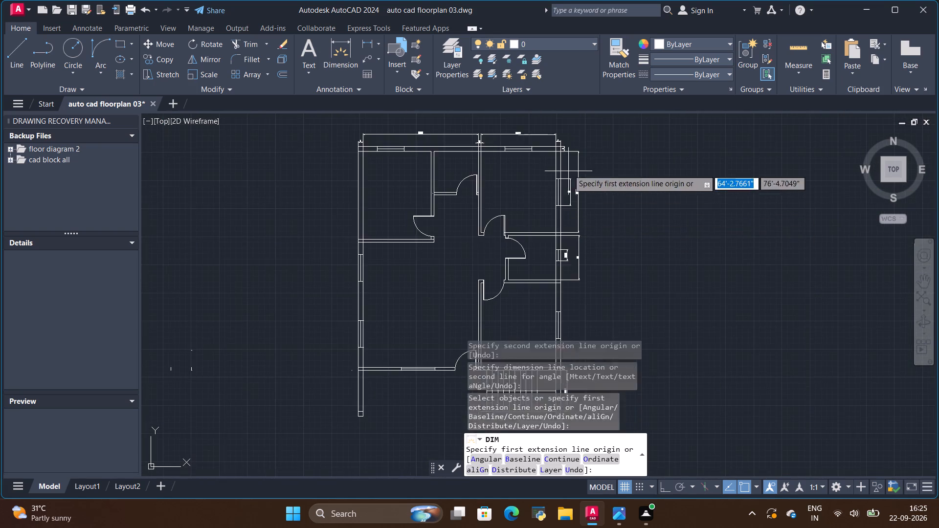
pyautogui.scroll(5, 568, 169)
pyautogui.scroll(2, 572, 257)
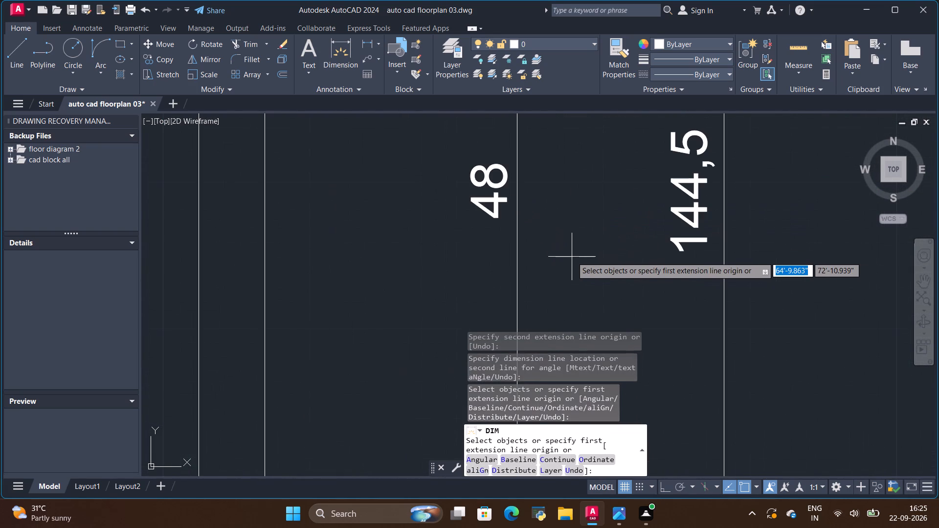
pyautogui.scroll(-9, 574, 246)
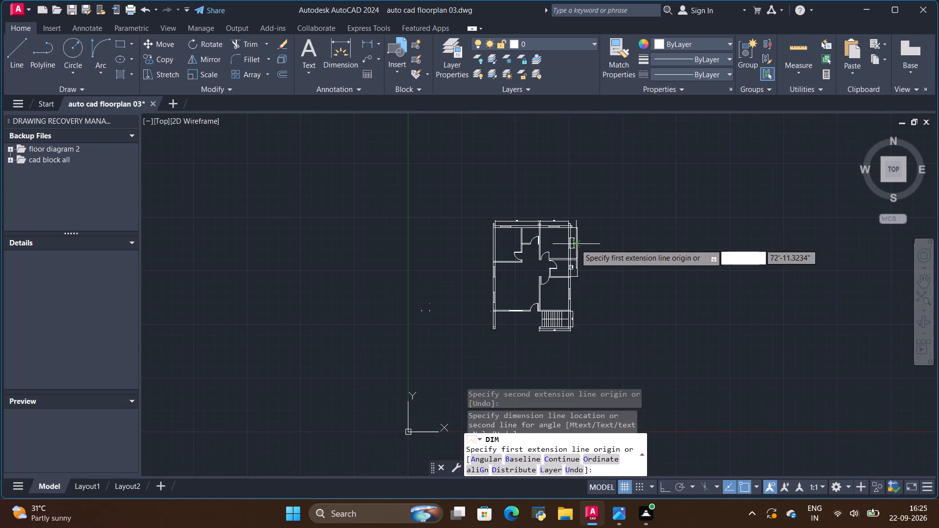
pyautogui.scroll(3, 555, 272)
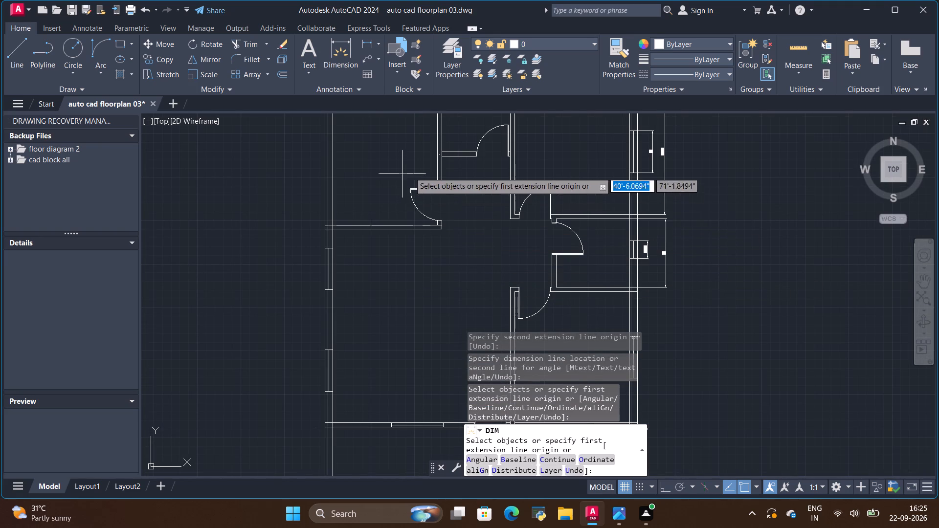
pyautogui.scroll(2, 419, 168)
pyautogui.scroll(2, 454, 209)
pyautogui.scroll(-3, 465, 201)
pyautogui.scroll(1, 481, 252)
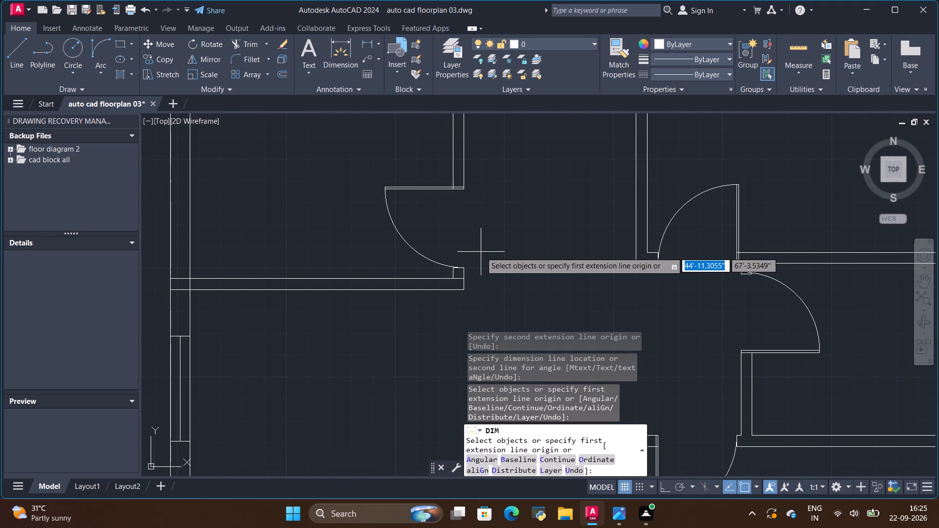
pyautogui.click(465, 269)
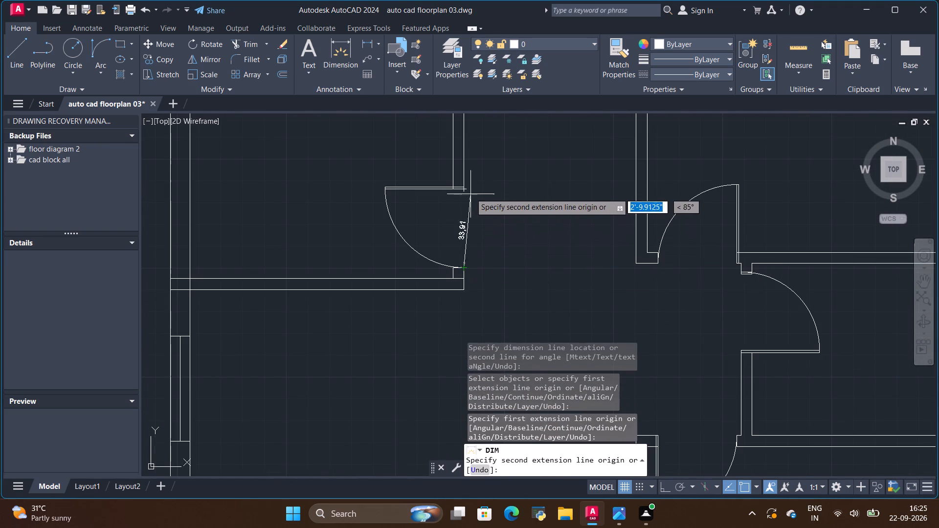
pyautogui.click(465, 189)
pyautogui.click(499, 190)
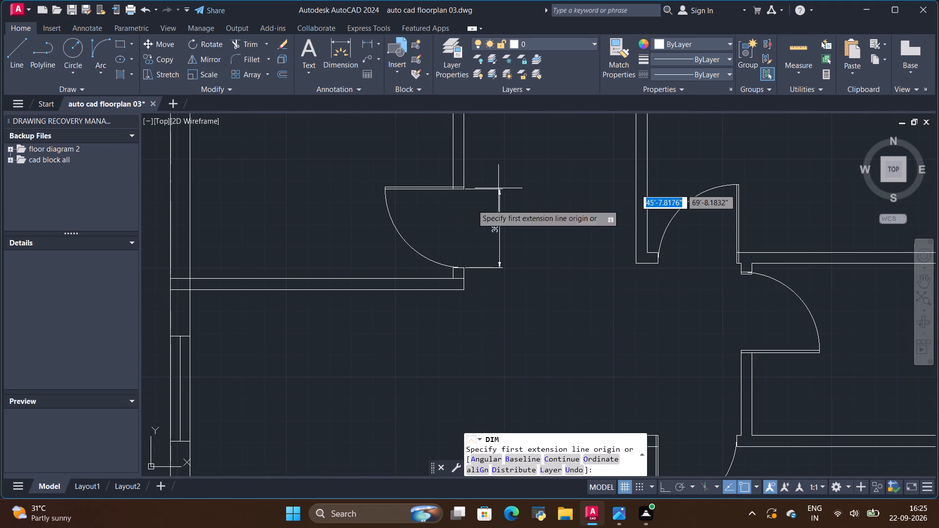
# Dimension the length of the west-wall window just south of the northwest room, placing the dimension outside the wall.
pyautogui.scroll(3, 391, 207)
pyautogui.scroll(-2, 445, 195)
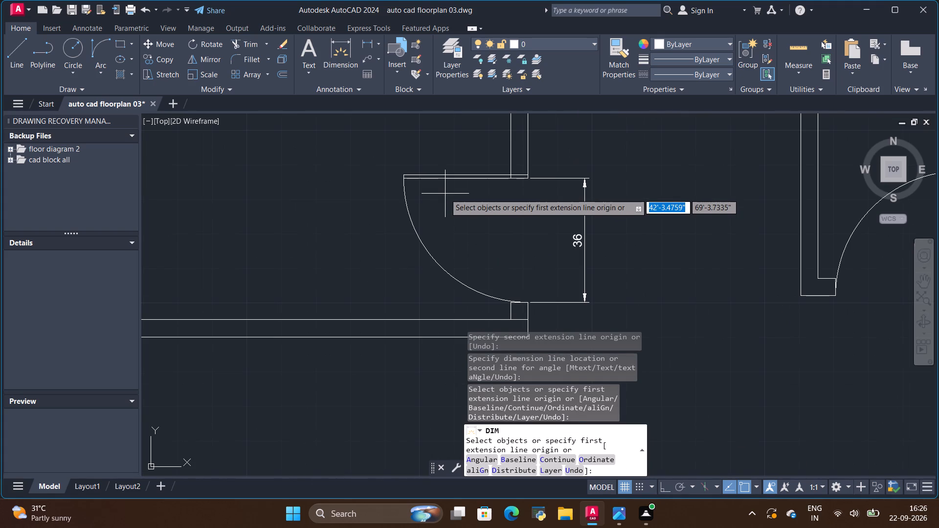
pyautogui.scroll(-3, 453, 188)
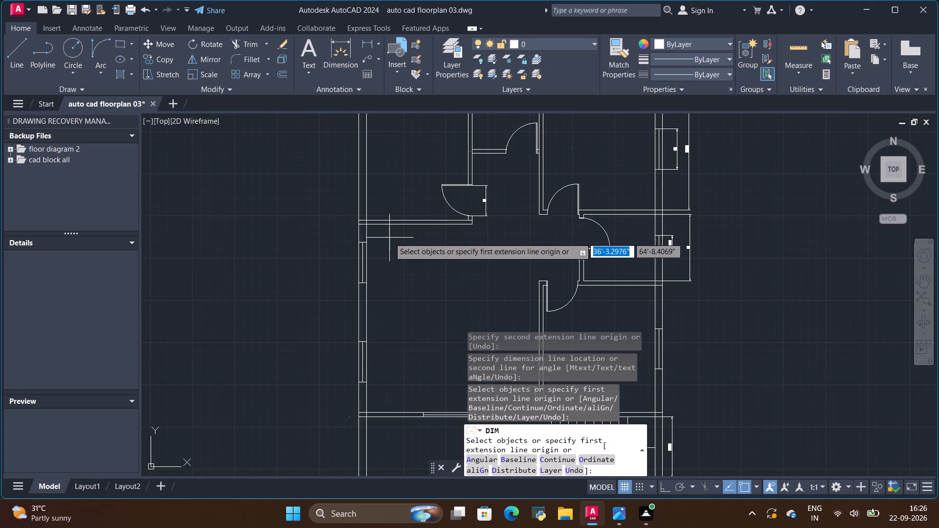
pyautogui.scroll(2, 355, 270)
pyautogui.click(362, 201)
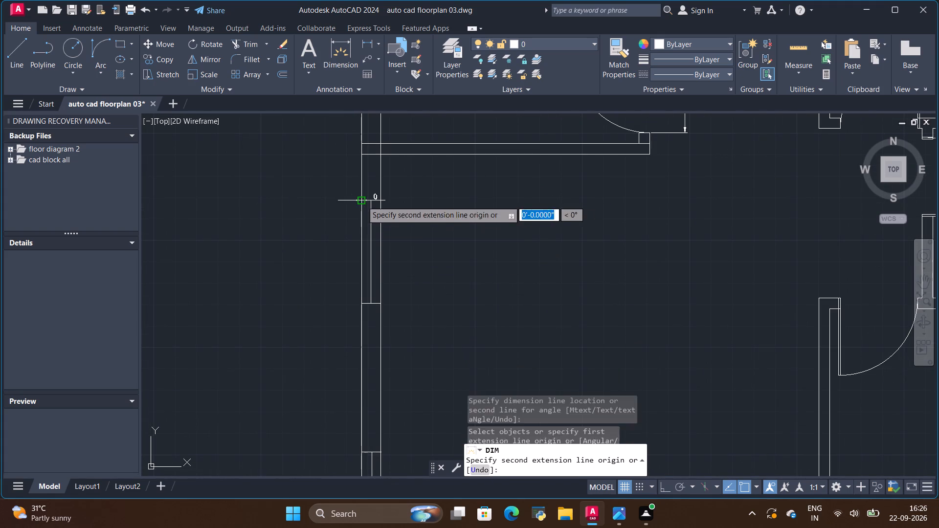
pyautogui.click(362, 303)
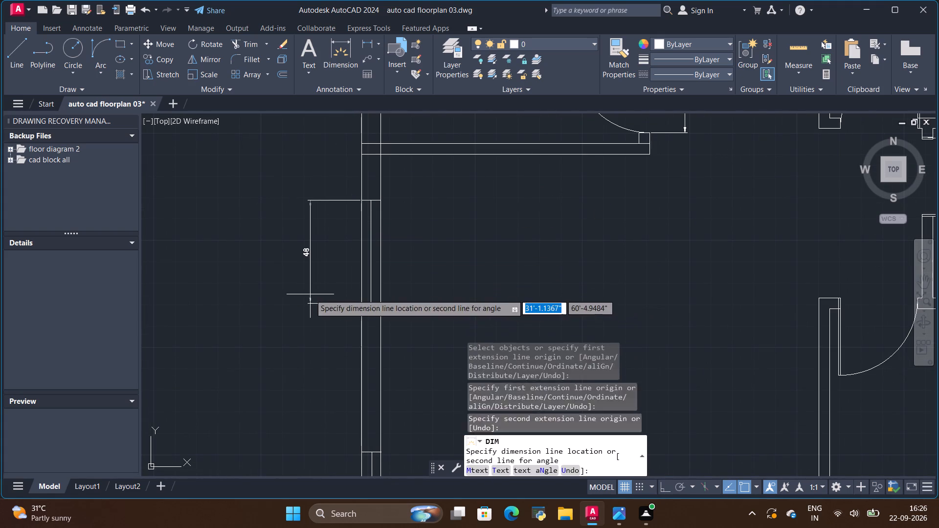
pyautogui.click(310, 294)
# Dimension the width across the southernmost west-wall window, placing the dimension at the window's north end.
pyautogui.scroll(-2, 462, 249)
pyautogui.scroll(1, 411, 382)
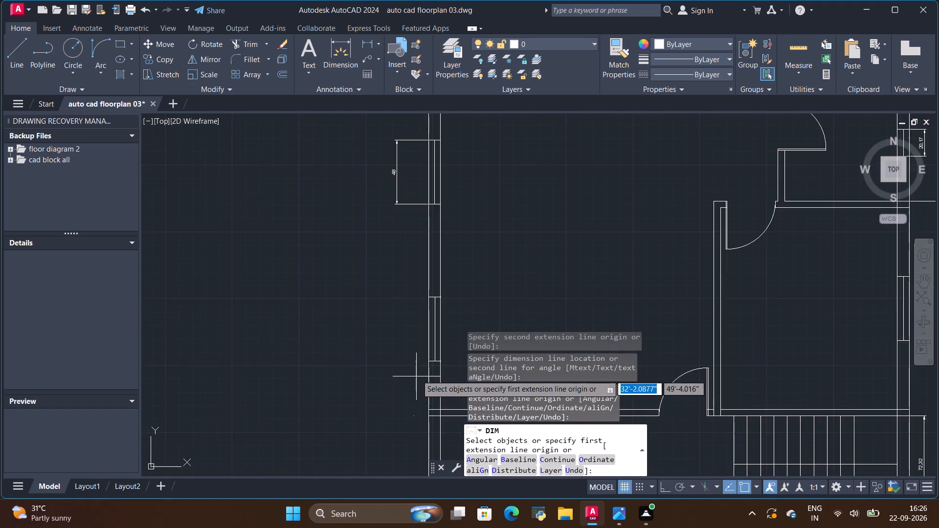
pyautogui.scroll(2, 417, 374)
pyautogui.click(440, 345)
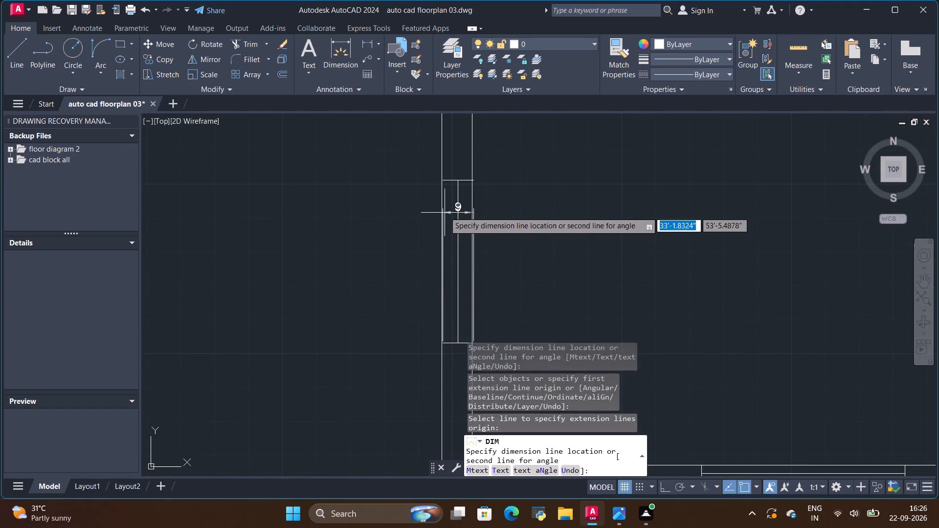
pyautogui.click(440, 181)
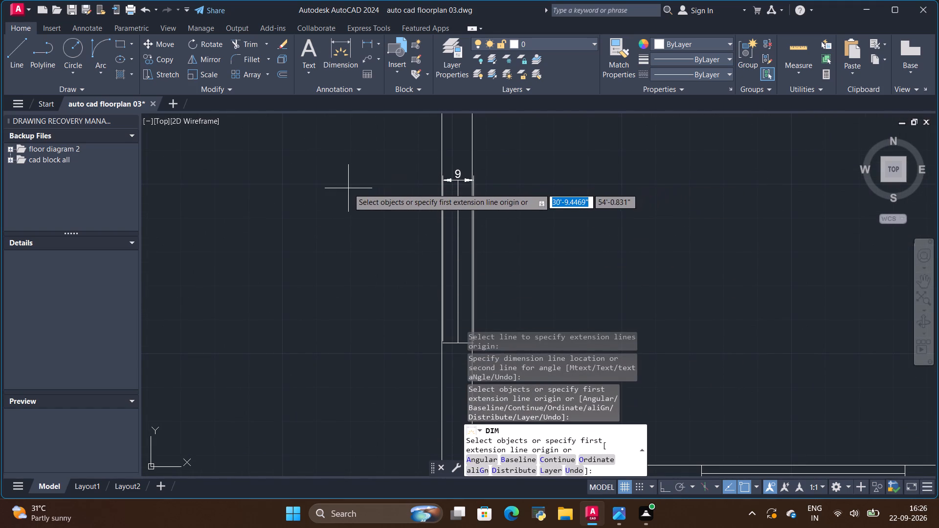
pyautogui.press('space')
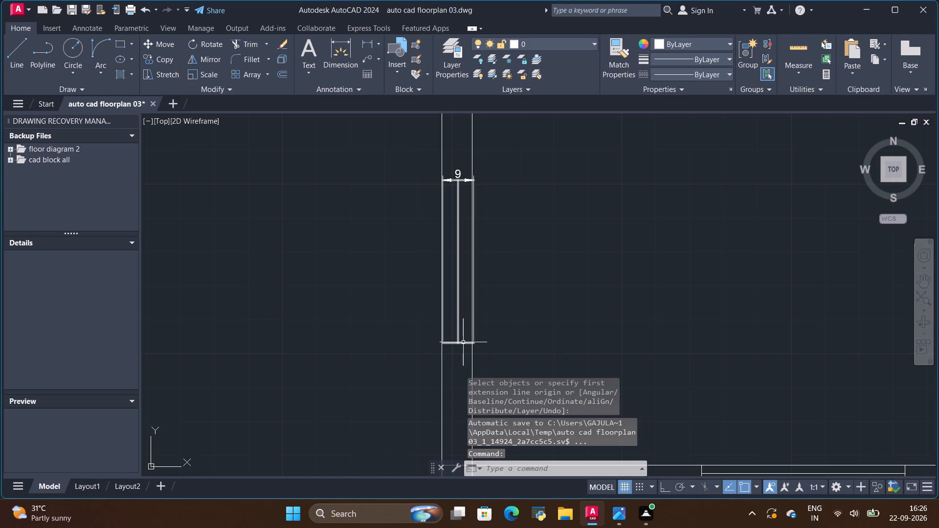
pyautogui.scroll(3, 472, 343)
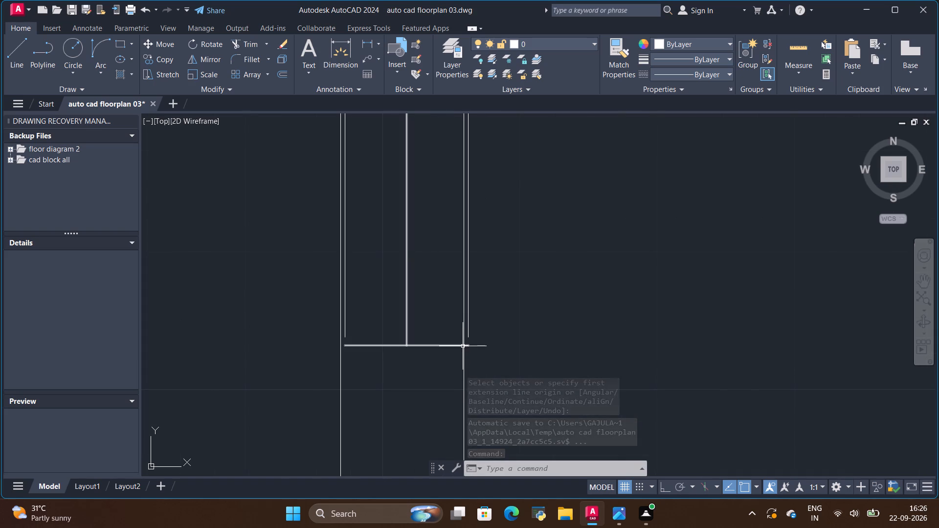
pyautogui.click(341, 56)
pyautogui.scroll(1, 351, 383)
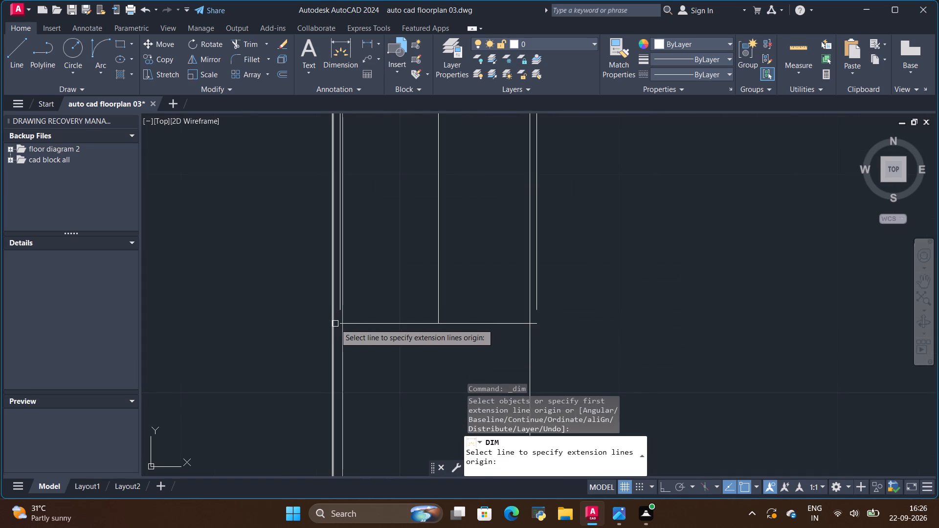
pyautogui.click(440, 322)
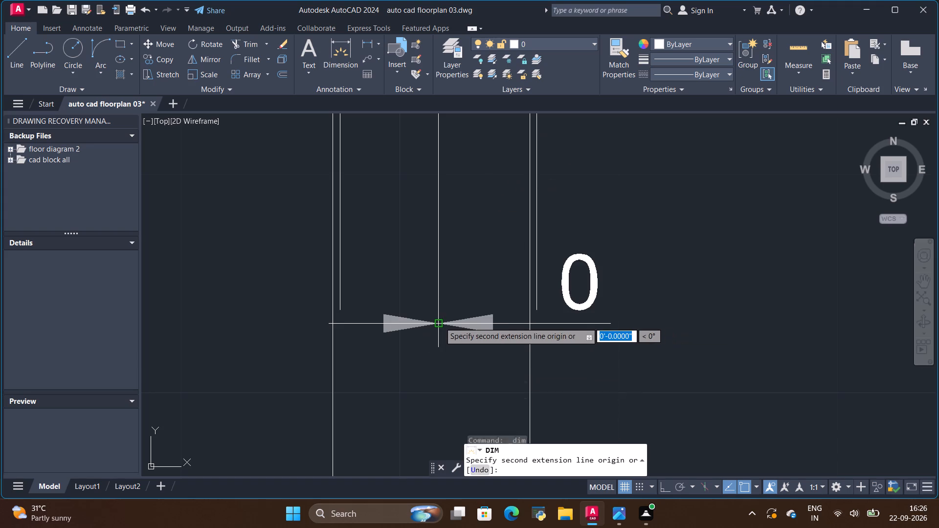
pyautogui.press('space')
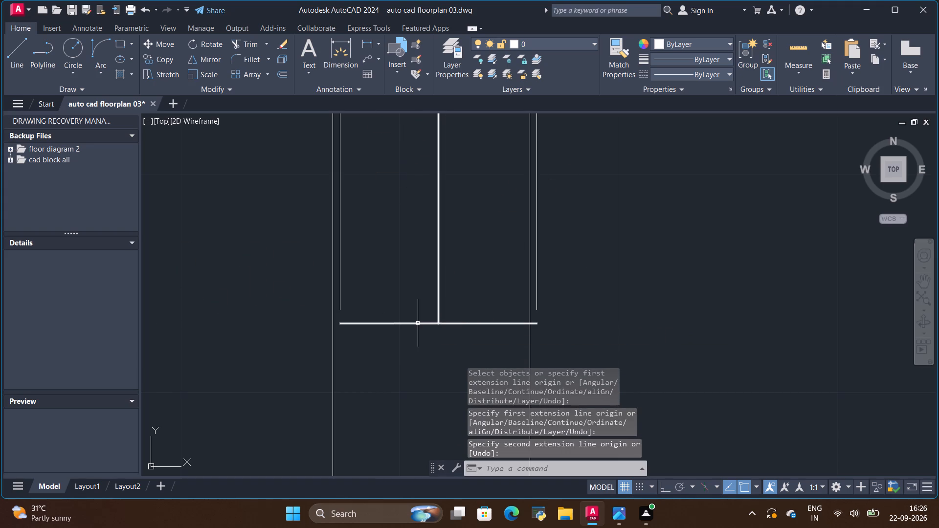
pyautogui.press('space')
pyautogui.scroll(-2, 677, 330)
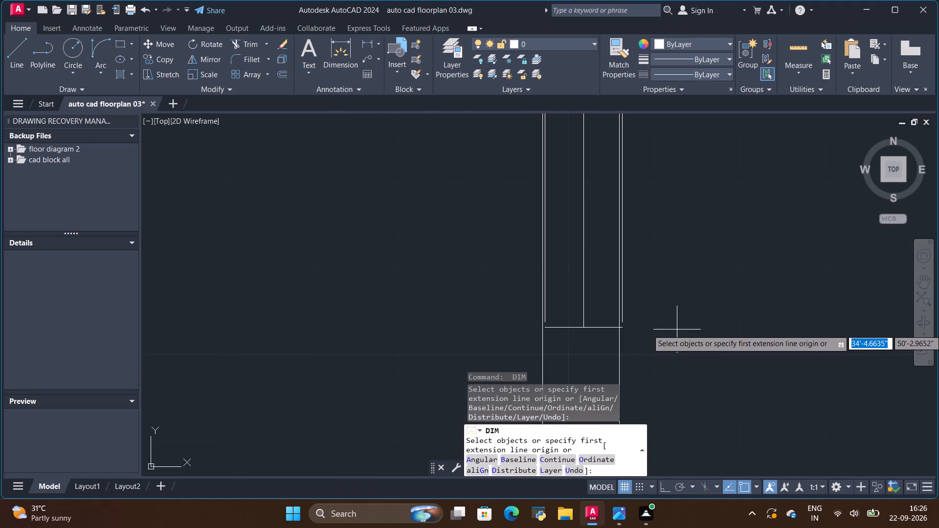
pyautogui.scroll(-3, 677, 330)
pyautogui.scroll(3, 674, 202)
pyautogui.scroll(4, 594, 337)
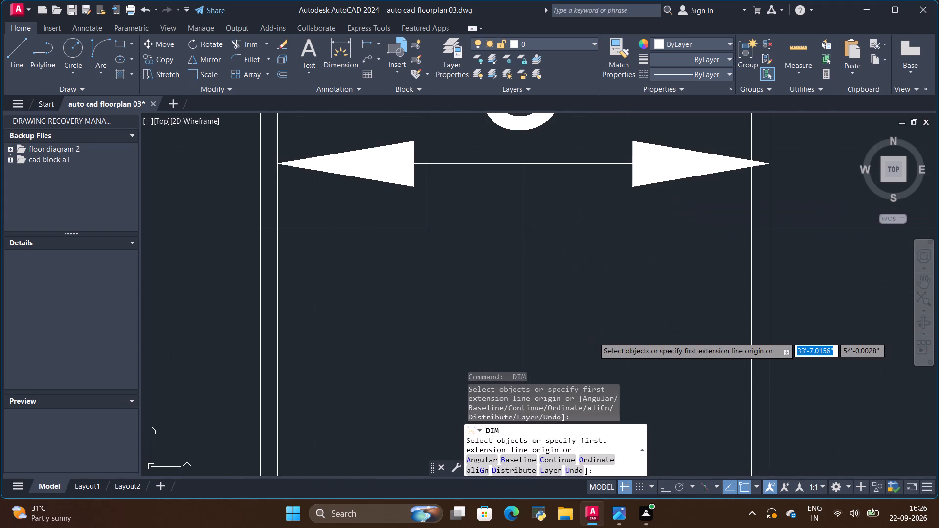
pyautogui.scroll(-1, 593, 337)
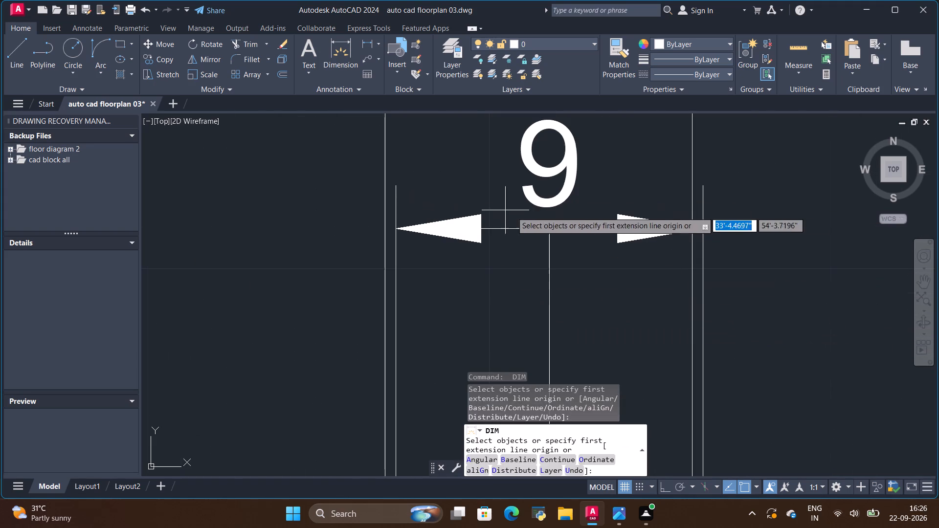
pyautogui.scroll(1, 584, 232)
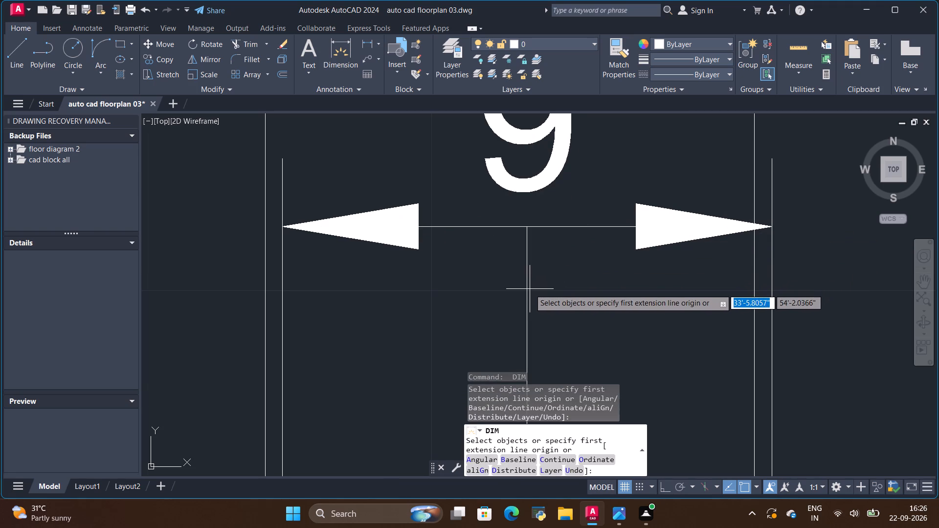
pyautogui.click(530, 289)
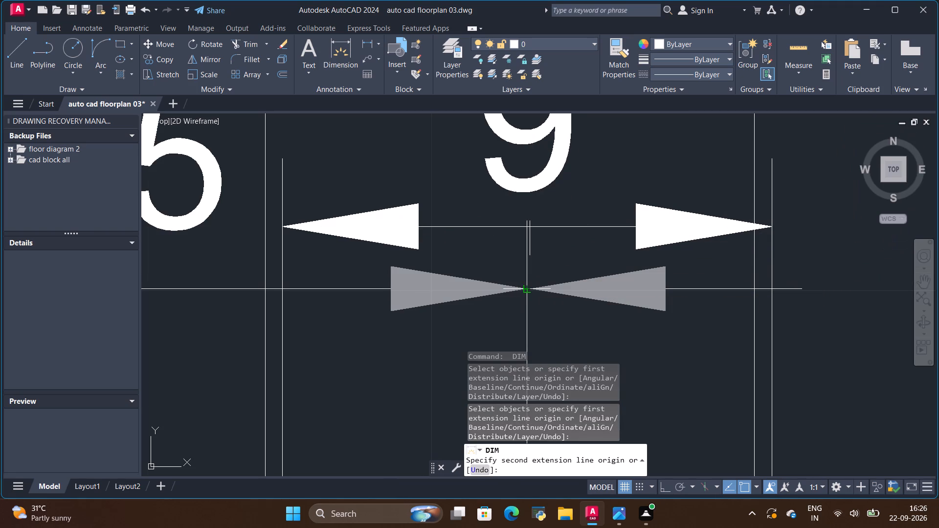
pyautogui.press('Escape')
# Move the southernmost west-wall window symbol west so its northwest corner sits on the wall's outer face.
pyautogui.scroll(-3, 565, 275)
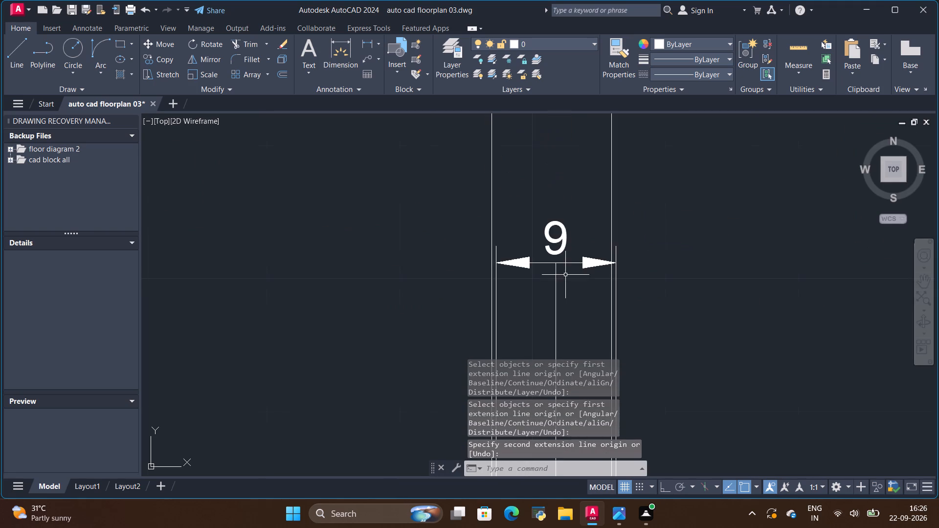
pyautogui.scroll(-3, 565, 275)
pyautogui.scroll(-2, 617, 279)
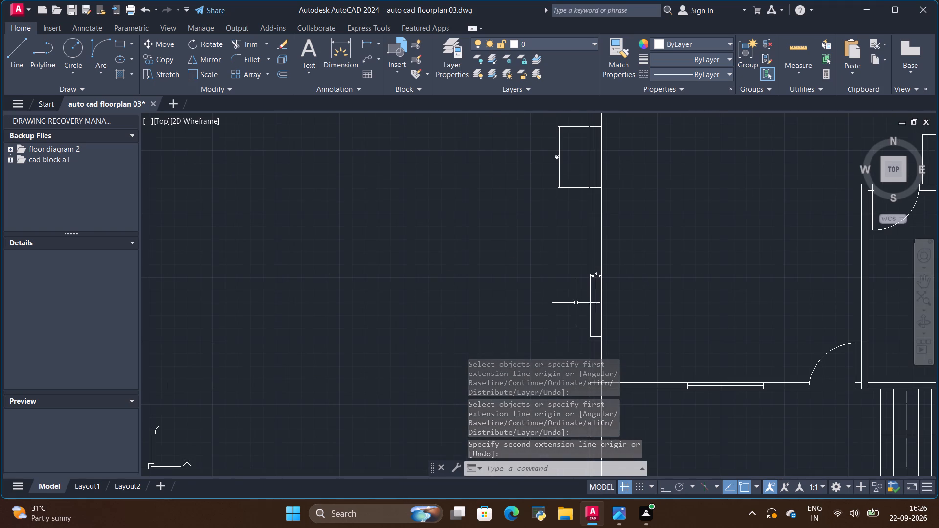
pyautogui.scroll(5, 607, 288)
pyautogui.click(568, 275)
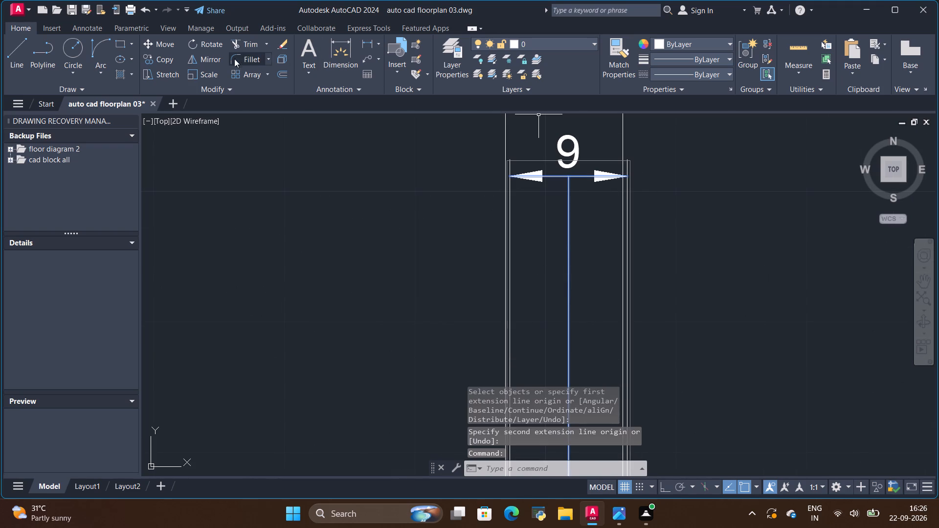
pyautogui.click(165, 43)
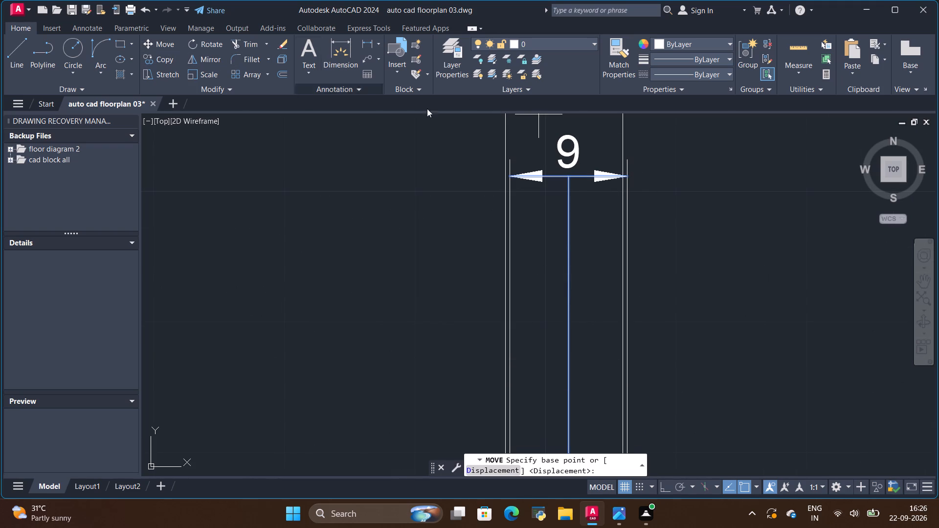
pyautogui.scroll(1, 582, 163)
pyautogui.scroll(2, 534, 197)
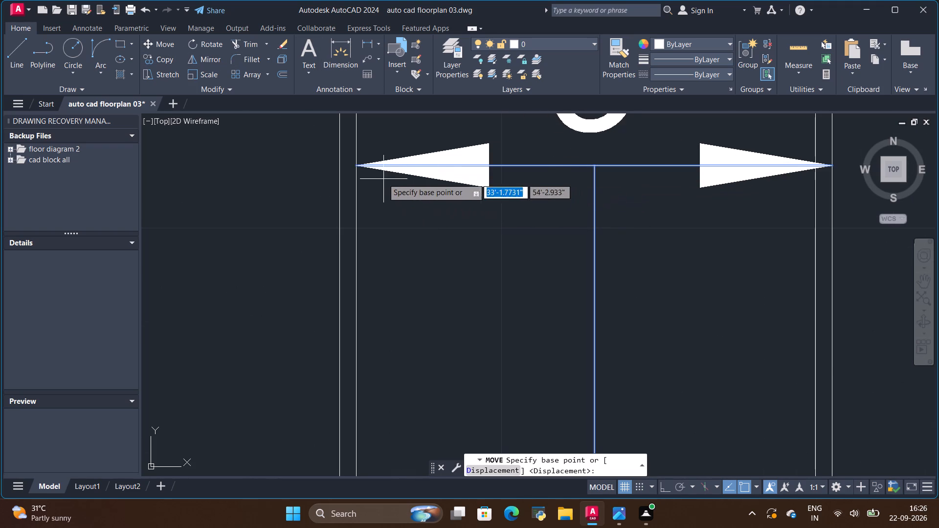
pyautogui.click(355, 167)
pyautogui.click(336, 163)
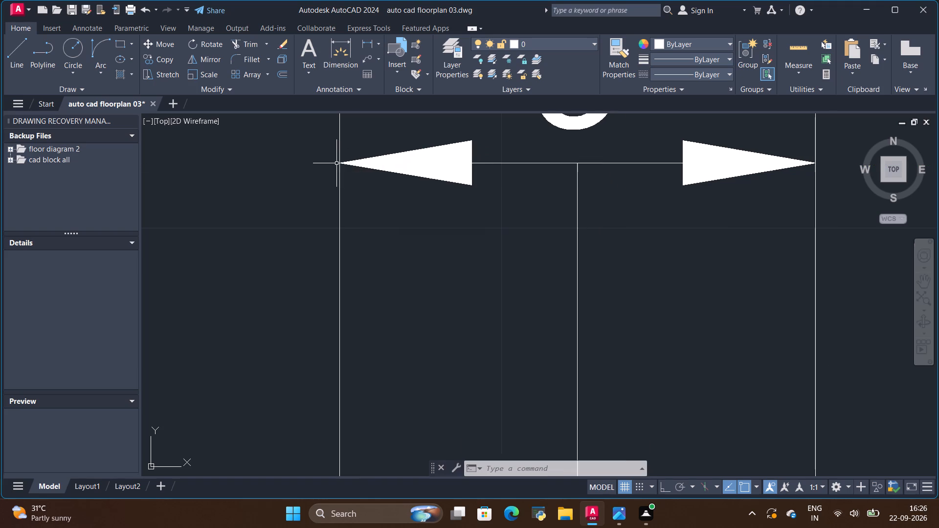
# Dimension the length of the southernmost west-wall window along its east edge, placing the dimension just inside the wall.
pyautogui.press('space')
pyautogui.scroll(-3, 716, 230)
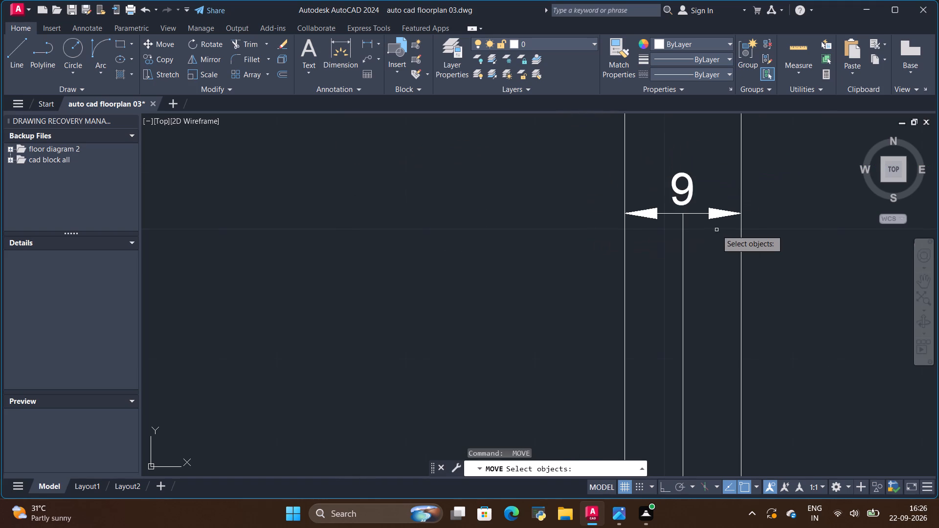
pyautogui.scroll(-2, 727, 230)
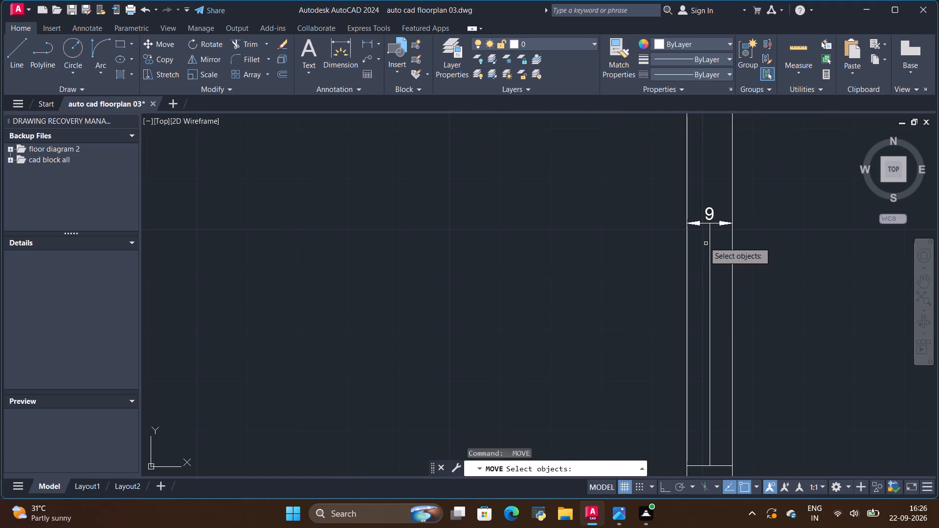
pyautogui.click(326, 44)
pyautogui.scroll(-3, 388, 102)
pyautogui.scroll(-2, 564, 210)
pyautogui.scroll(2, 625, 332)
pyautogui.click(635, 273)
pyautogui.scroll(-1, 651, 292)
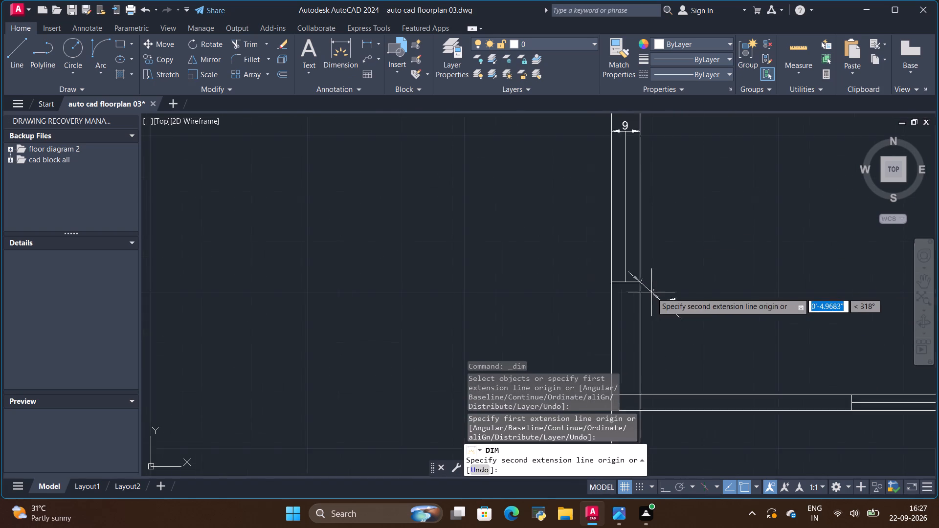
pyautogui.scroll(-1, 651, 292)
pyautogui.scroll(5, 643, 194)
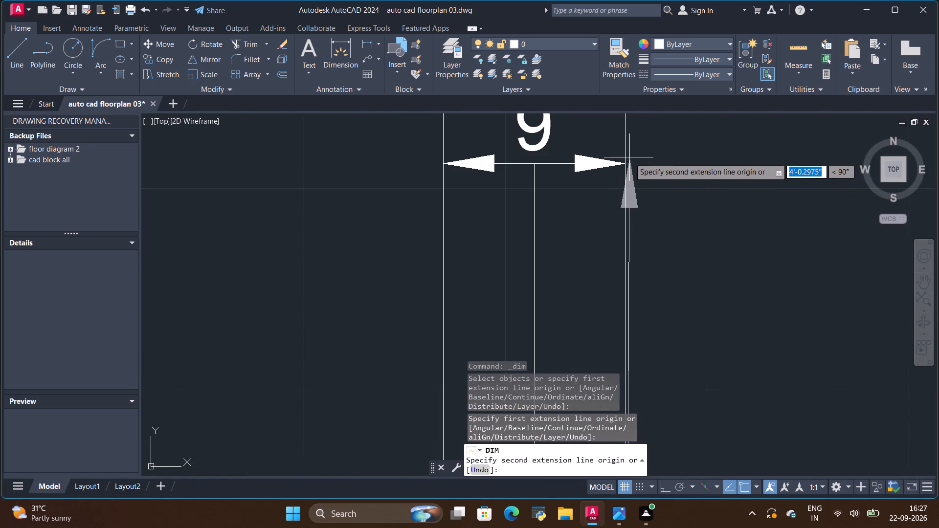
pyautogui.click(624, 166)
pyautogui.click(683, 165)
pyautogui.scroll(-4, 672, 183)
pyautogui.press('space')
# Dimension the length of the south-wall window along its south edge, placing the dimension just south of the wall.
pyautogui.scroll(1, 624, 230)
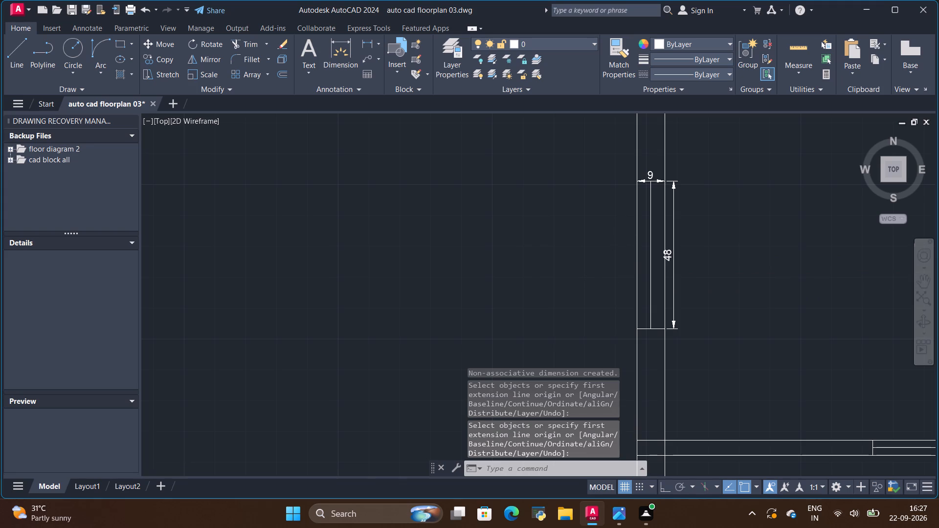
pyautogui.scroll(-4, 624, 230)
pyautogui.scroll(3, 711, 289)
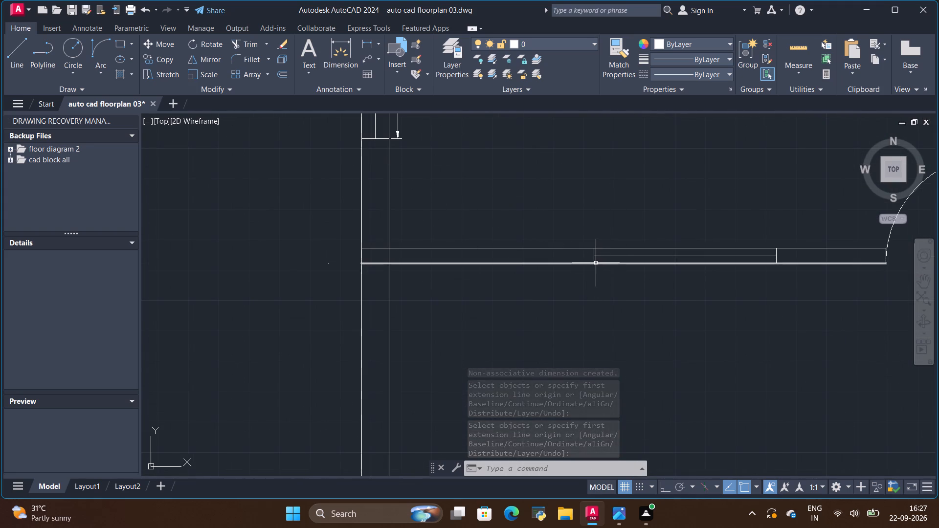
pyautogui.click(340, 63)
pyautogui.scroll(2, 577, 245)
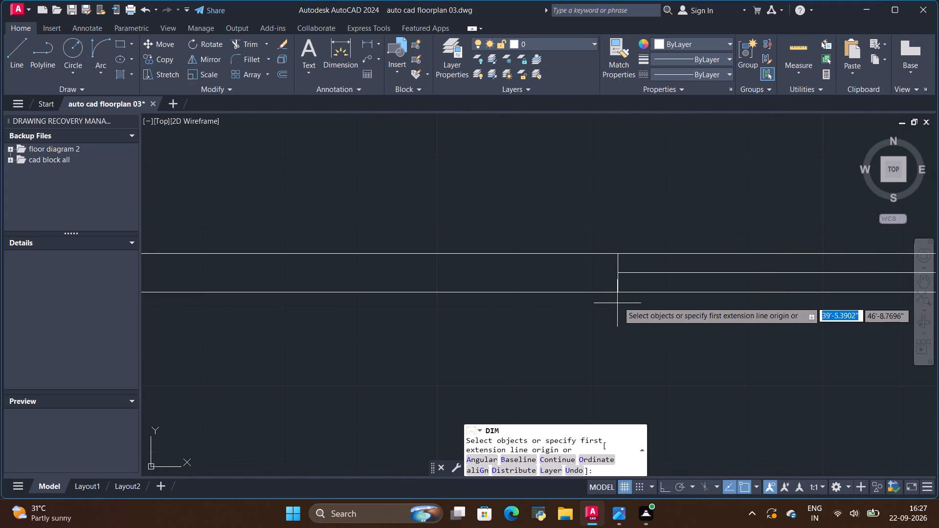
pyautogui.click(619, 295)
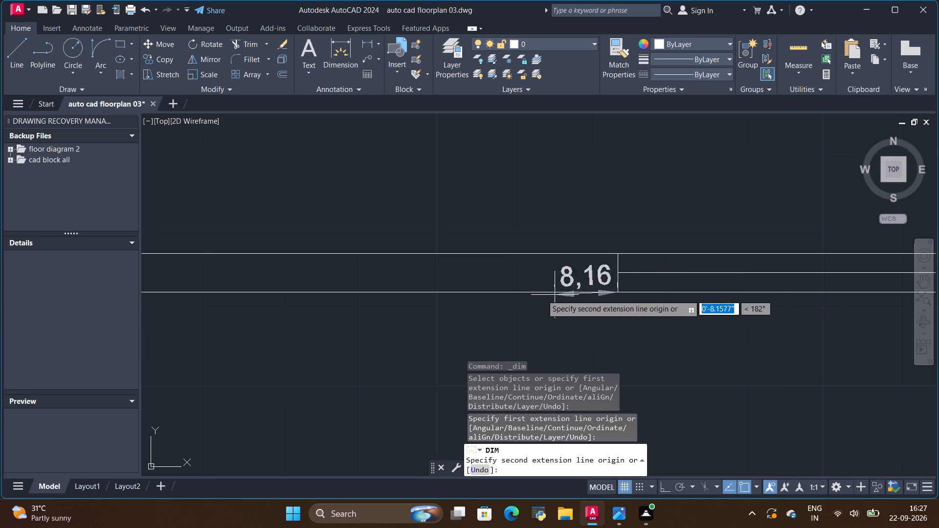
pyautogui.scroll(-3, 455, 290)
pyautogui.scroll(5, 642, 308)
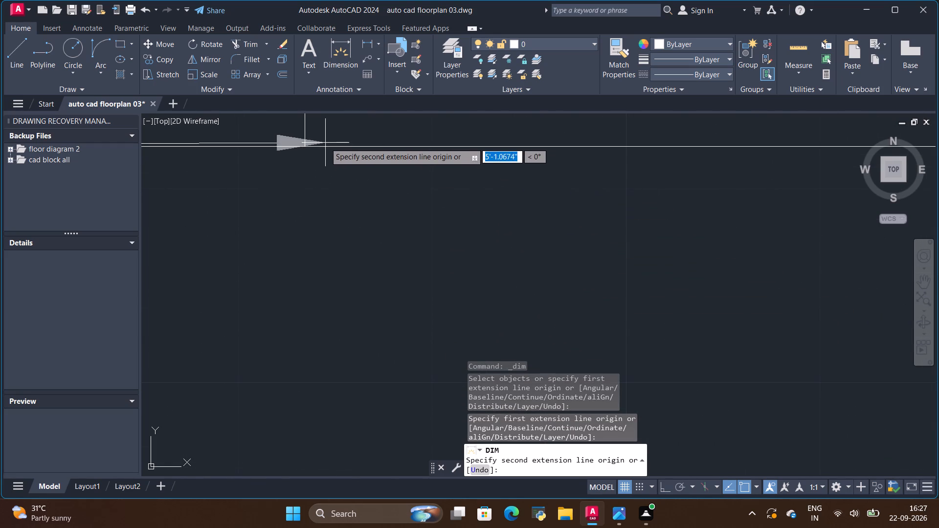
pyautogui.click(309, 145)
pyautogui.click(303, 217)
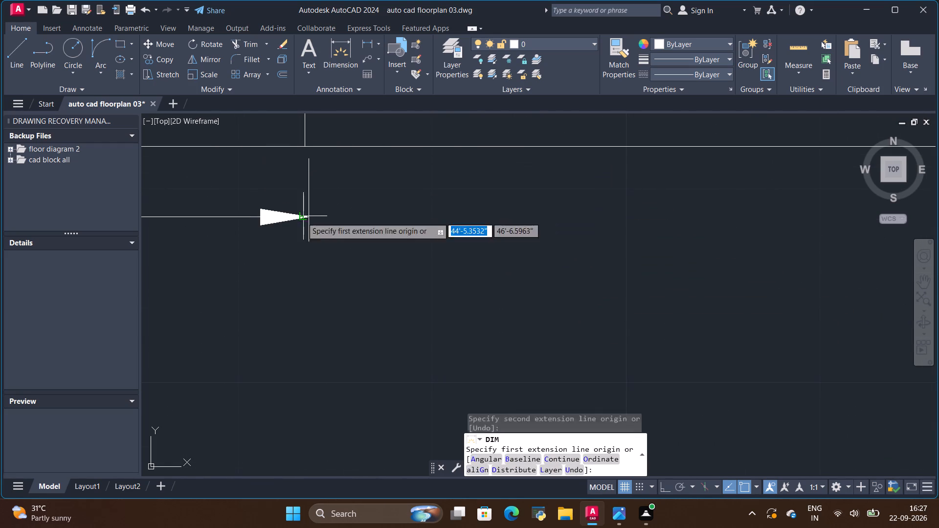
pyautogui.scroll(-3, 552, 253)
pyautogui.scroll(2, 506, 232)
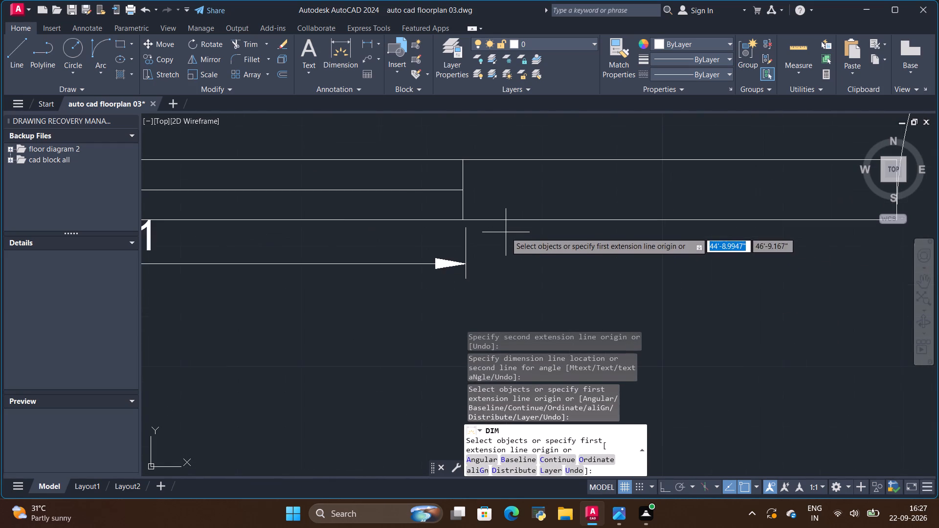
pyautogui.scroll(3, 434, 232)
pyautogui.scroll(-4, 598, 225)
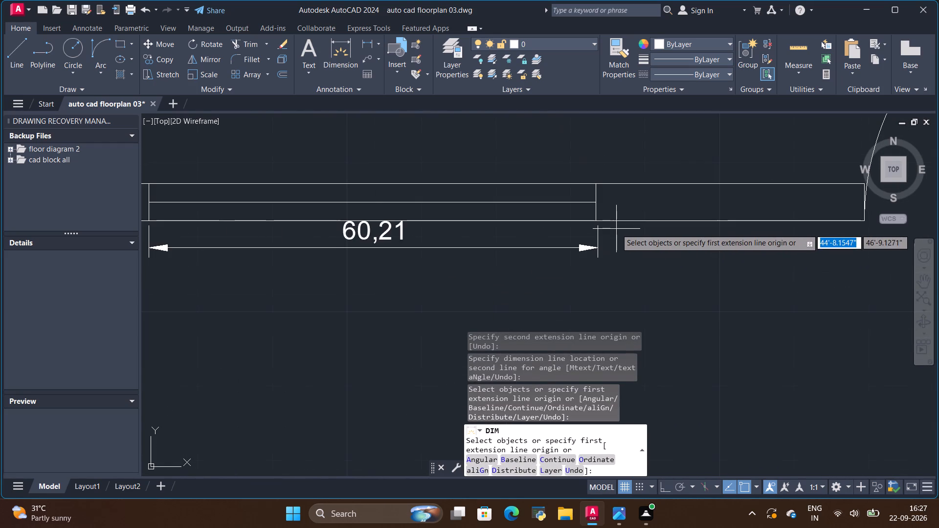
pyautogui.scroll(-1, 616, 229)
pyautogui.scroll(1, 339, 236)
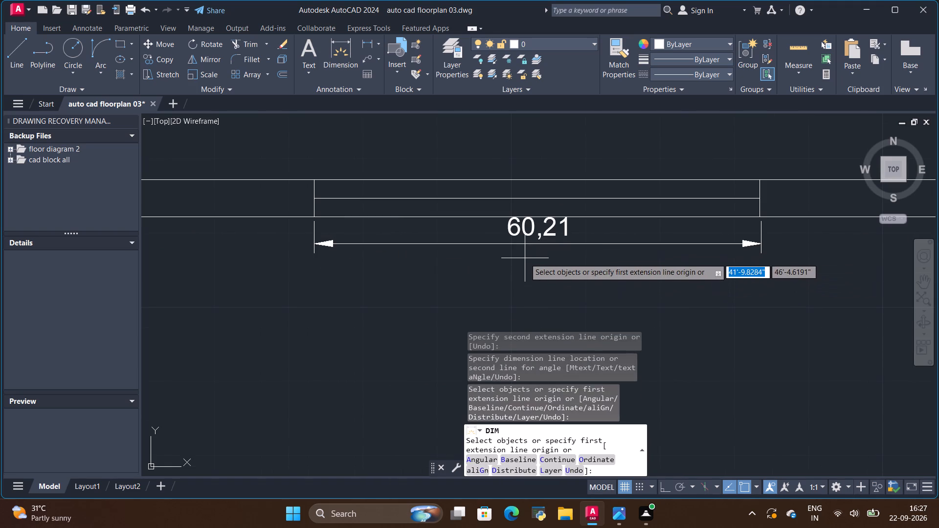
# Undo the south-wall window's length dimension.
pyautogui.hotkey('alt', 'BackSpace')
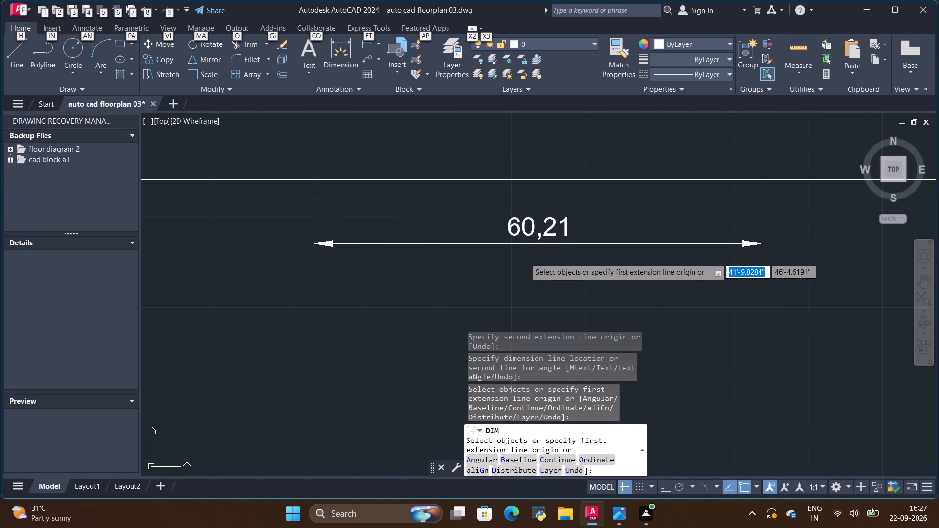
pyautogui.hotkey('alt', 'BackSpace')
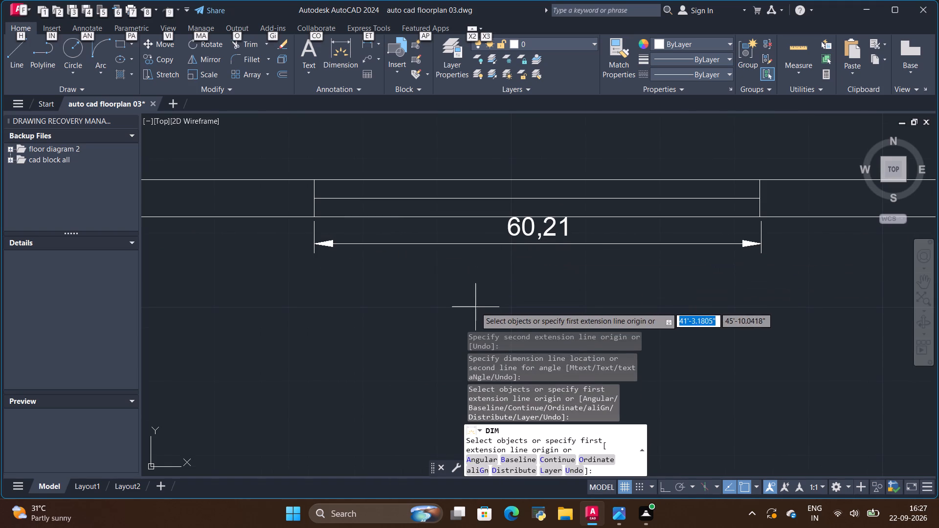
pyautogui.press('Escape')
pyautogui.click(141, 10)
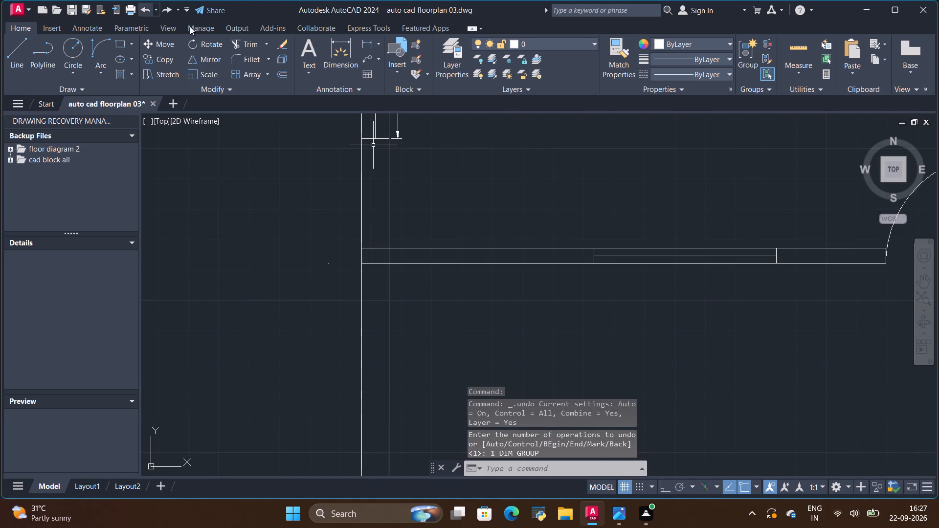
# Dimension the south-wall window between its two southern corners, placing the dimension just south of the wall.
pyautogui.click(334, 50)
pyautogui.scroll(1, 642, 262)
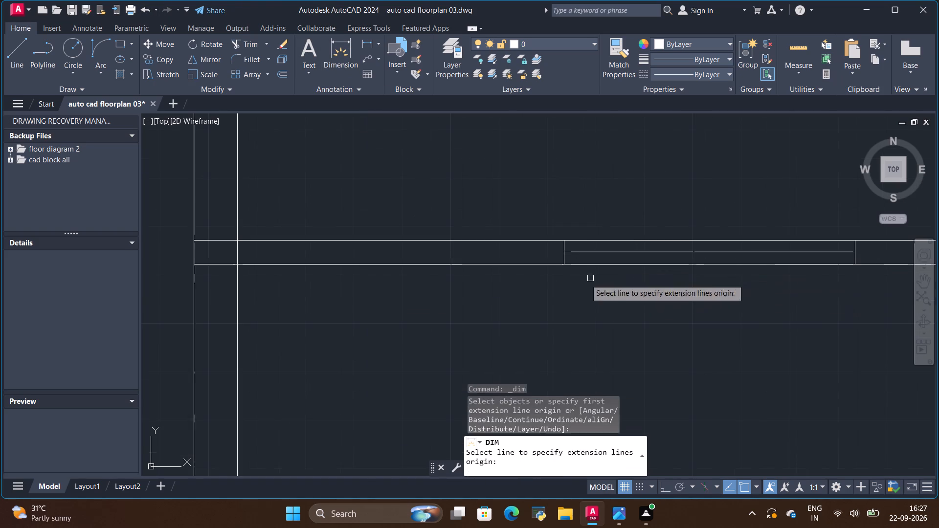
pyautogui.click(562, 265)
pyautogui.scroll(-3, 480, 279)
pyautogui.scroll(3, 616, 292)
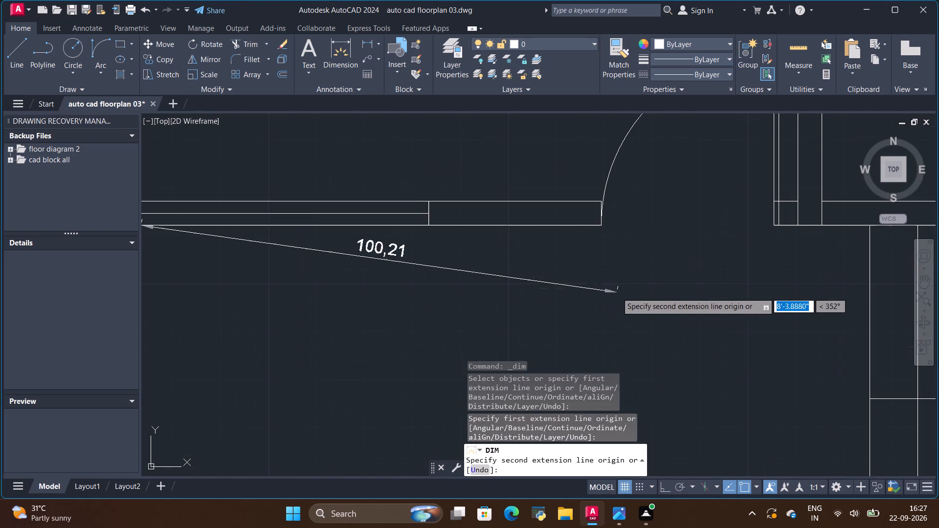
pyautogui.click(428, 223)
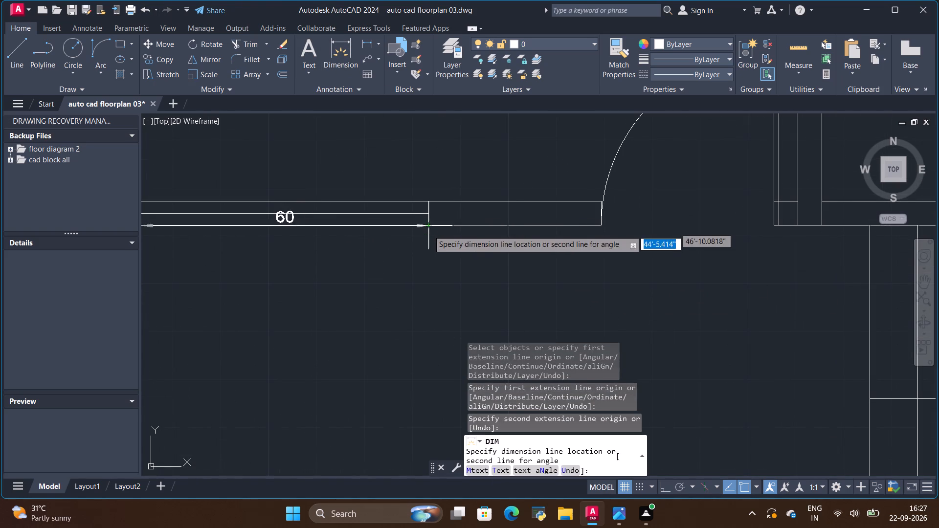
pyautogui.click(426, 251)
# Dimension the door opening in the south wall, placing the dimension just south of the opening.
pyautogui.scroll(-3, 552, 279)
pyautogui.scroll(2, 604, 223)
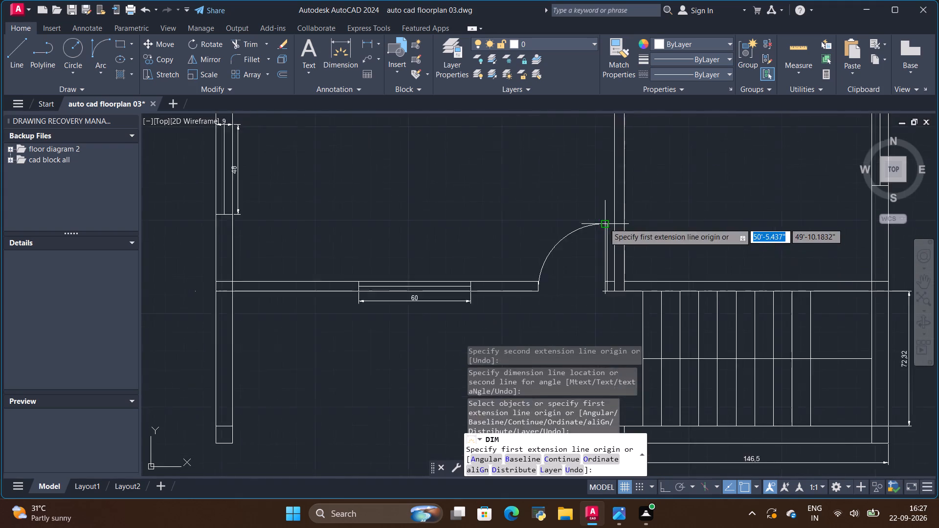
pyautogui.scroll(-1, 630, 281)
pyautogui.scroll(2, 573, 319)
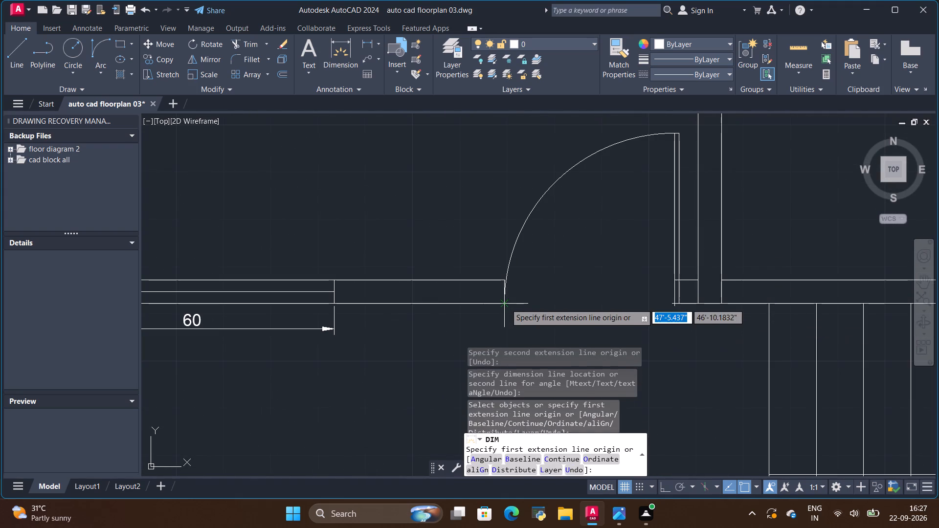
pyautogui.click(504, 302)
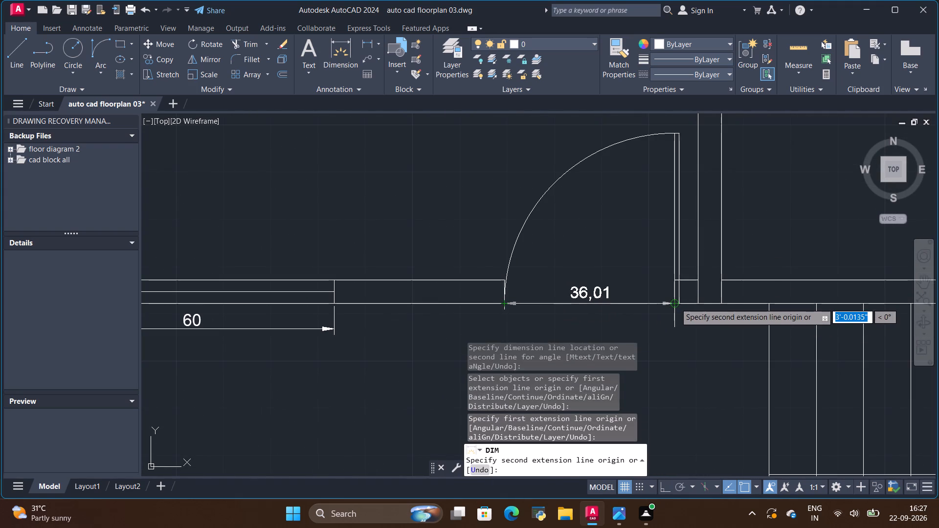
pyautogui.click(676, 303)
pyautogui.click(679, 321)
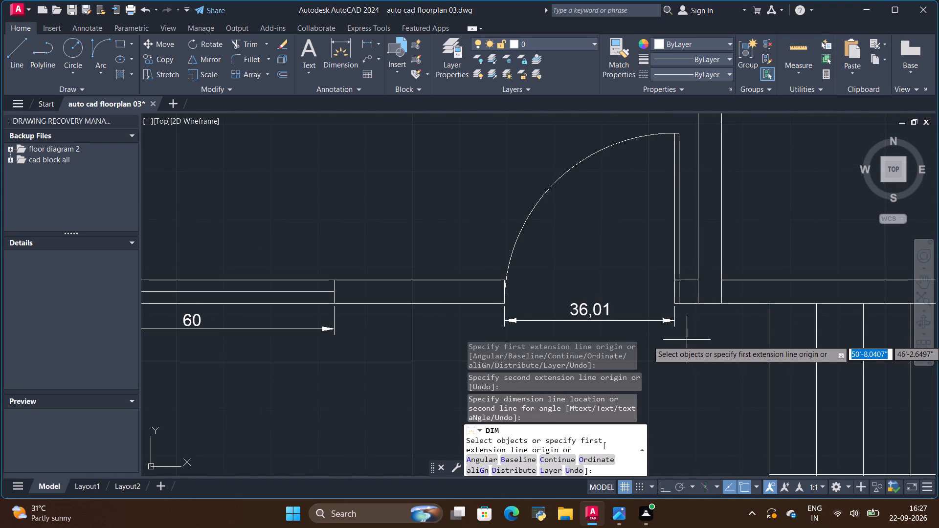
# Dimension the west wall's outer face from the house's northwest corner to the north face of the northwest room's south partition, placing it outside.
pyautogui.scroll(3, 697, 345)
pyautogui.scroll(-2, 698, 344)
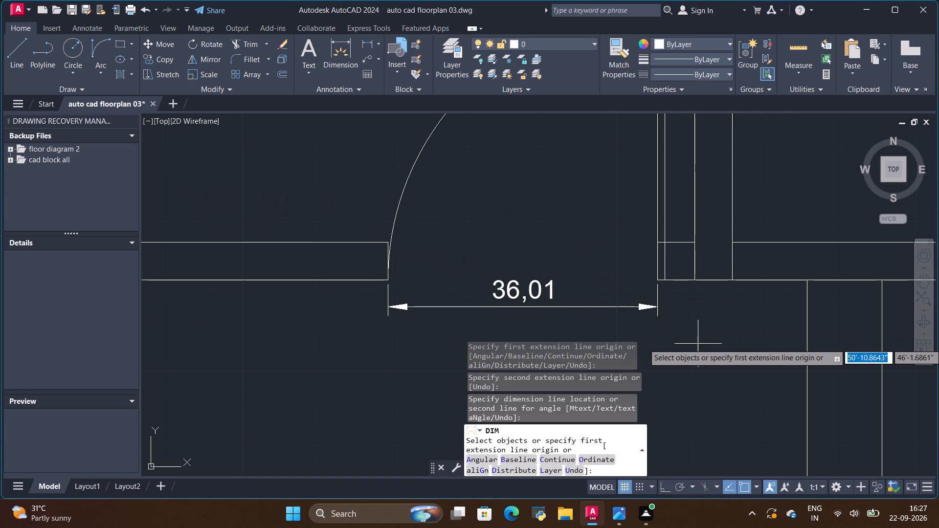
pyautogui.scroll(-6, 698, 344)
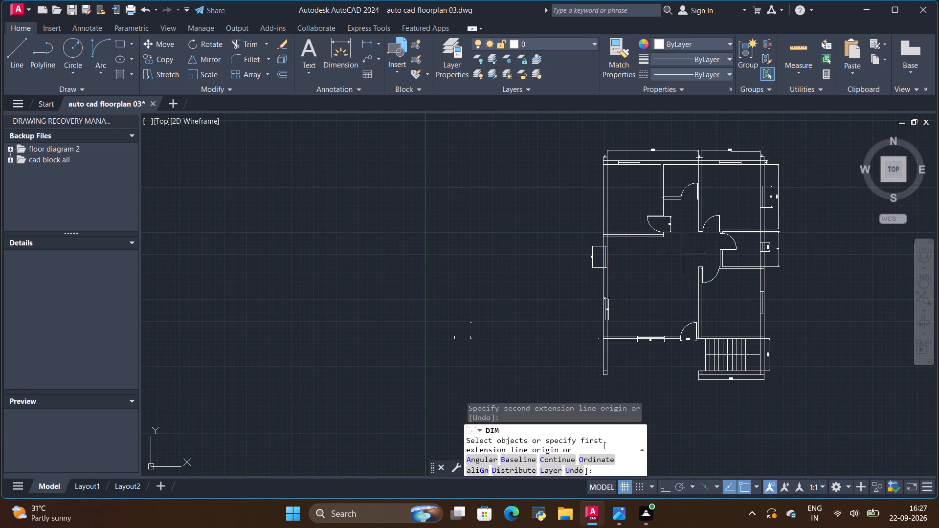
pyautogui.scroll(2, 600, 221)
pyautogui.scroll(-2, 602, 220)
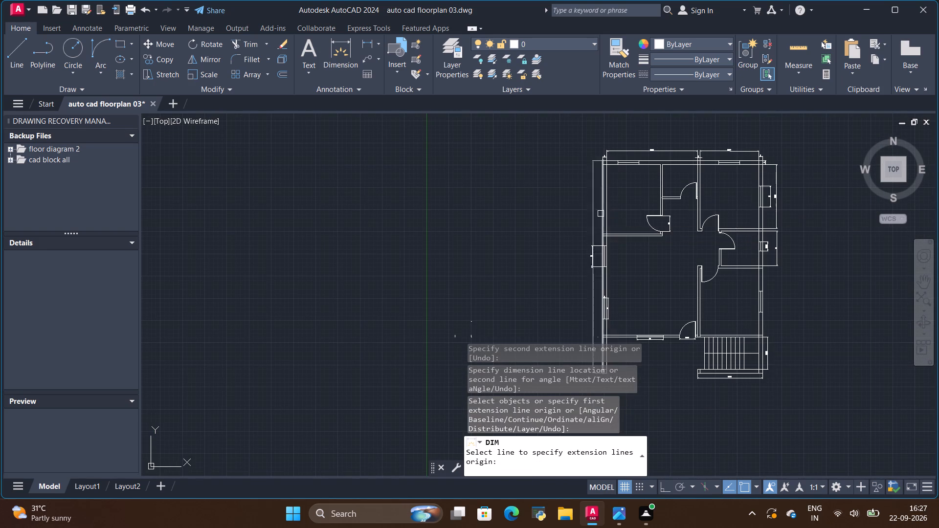
pyautogui.scroll(3, 590, 163)
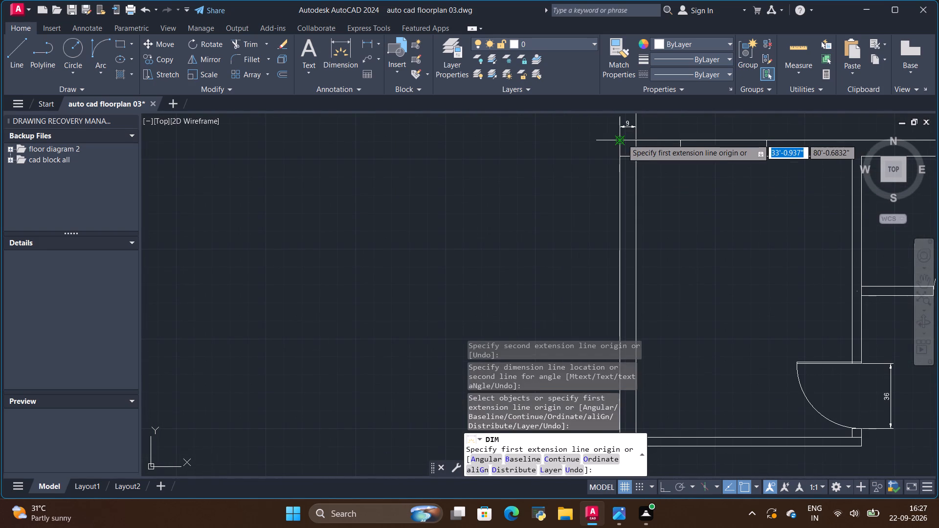
pyautogui.click(621, 139)
pyautogui.scroll(-2, 541, 162)
pyautogui.scroll(3, 587, 260)
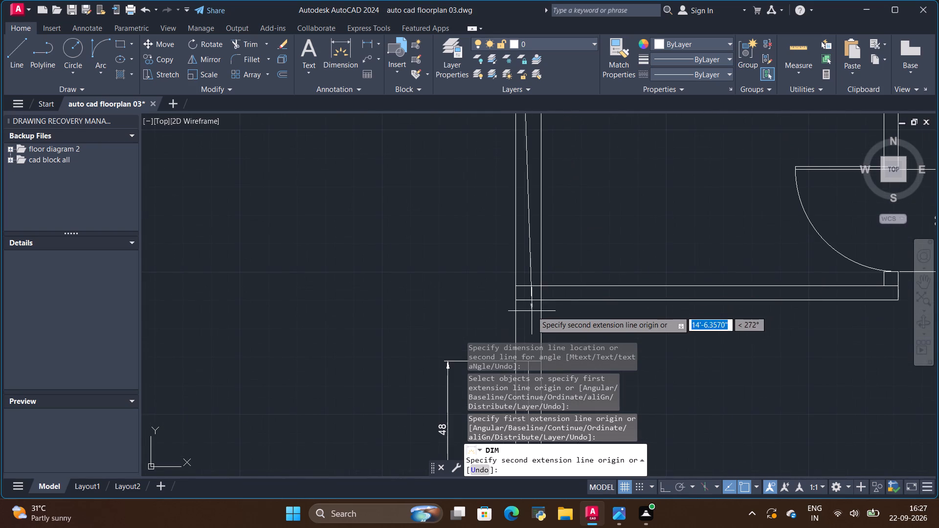
pyautogui.scroll(2, 531, 310)
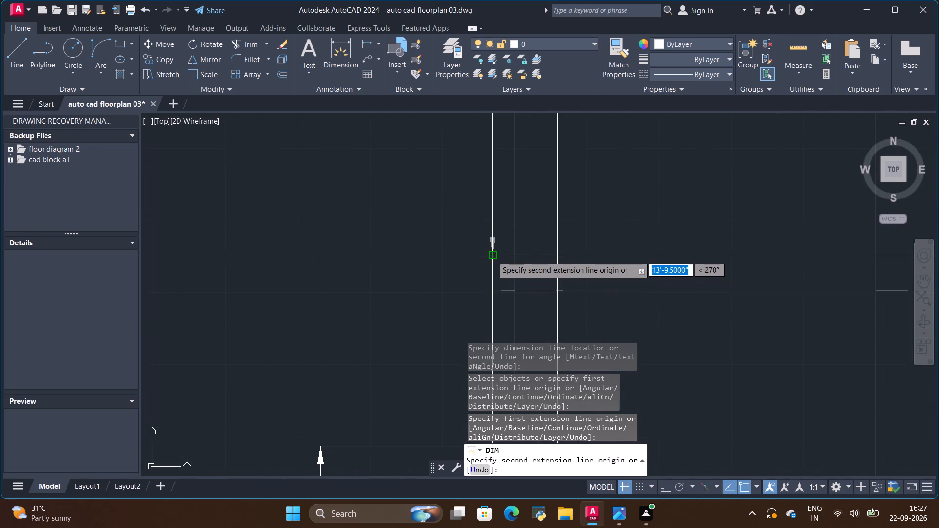
pyautogui.click(492, 255)
pyautogui.click(361, 258)
# Dimension the thickness of the northwest room's south partition at the west wall's outer face, placing the dimension just outside the wall.
pyautogui.scroll(-3, 592, 252)
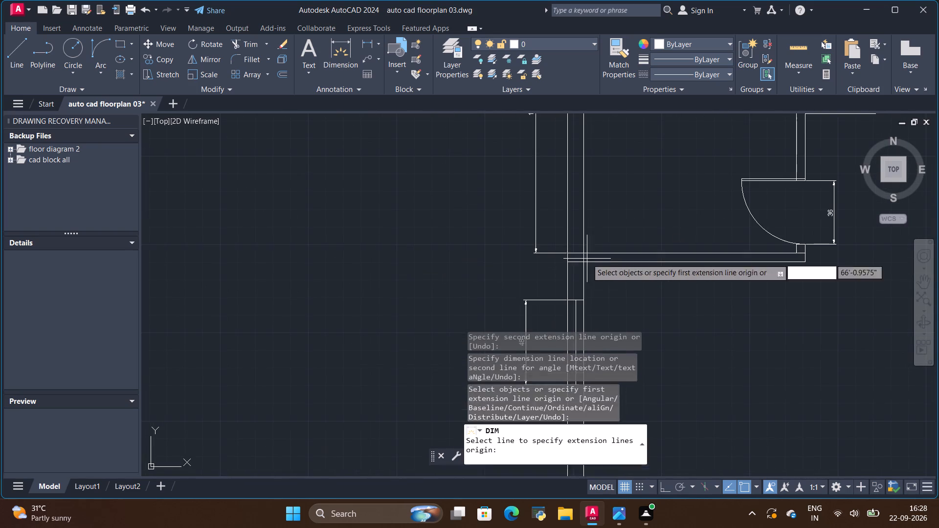
pyautogui.scroll(3, 561, 263)
pyautogui.click(583, 261)
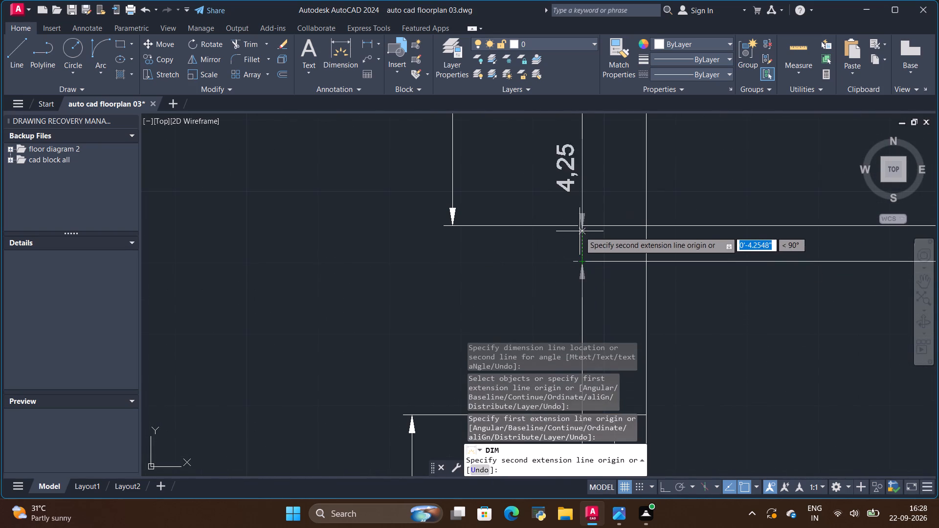
pyautogui.click(581, 224)
pyautogui.click(562, 229)
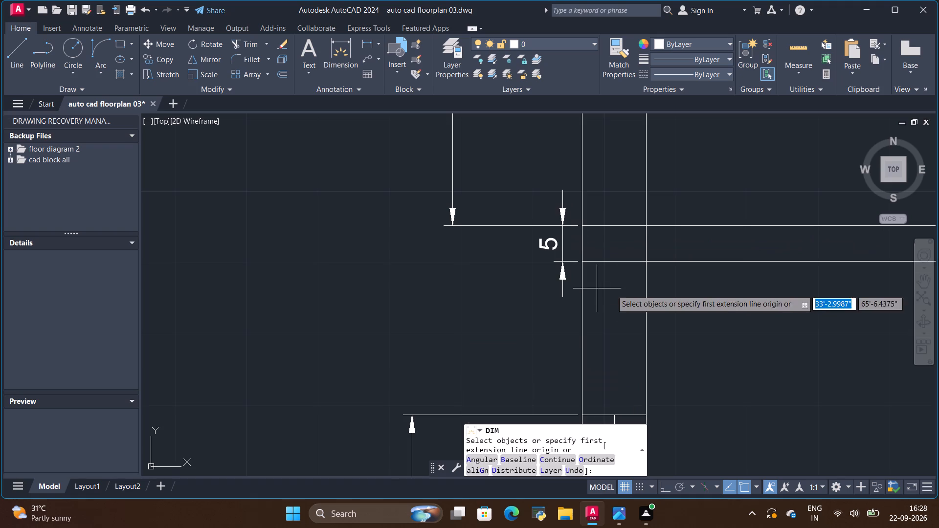
# Dimension the west wall's outer face from the northern west window's top edge to the northwest room's south partition, placing it outside.
pyautogui.scroll(-4, 620, 282)
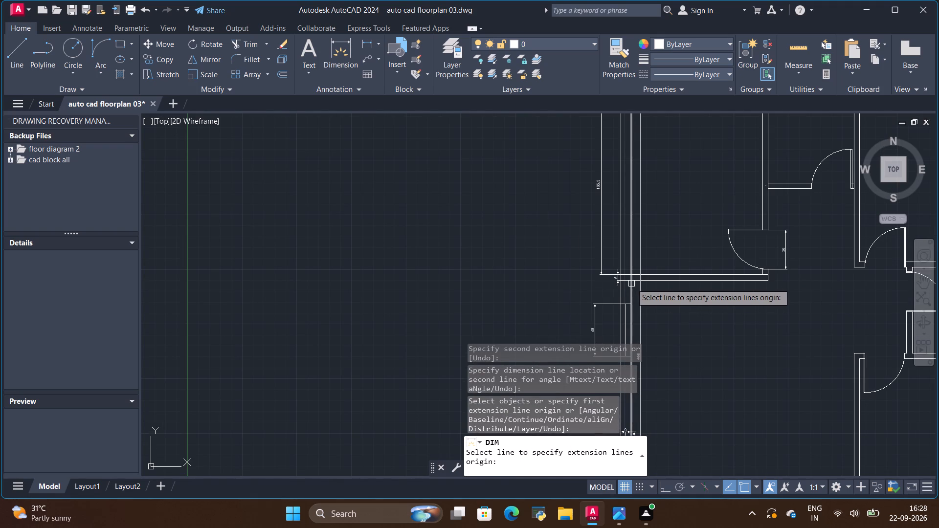
pyautogui.scroll(5, 626, 298)
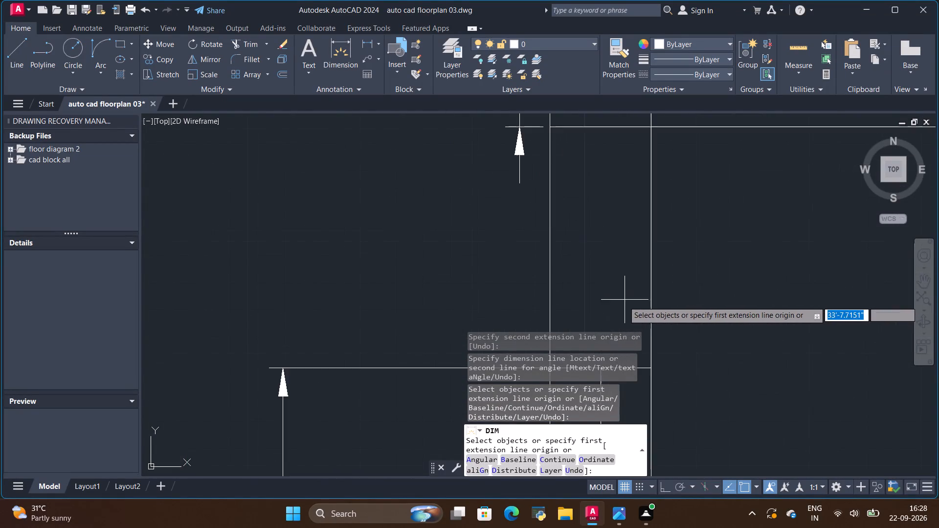
pyautogui.scroll(-3, 617, 276)
pyautogui.scroll(3, 606, 303)
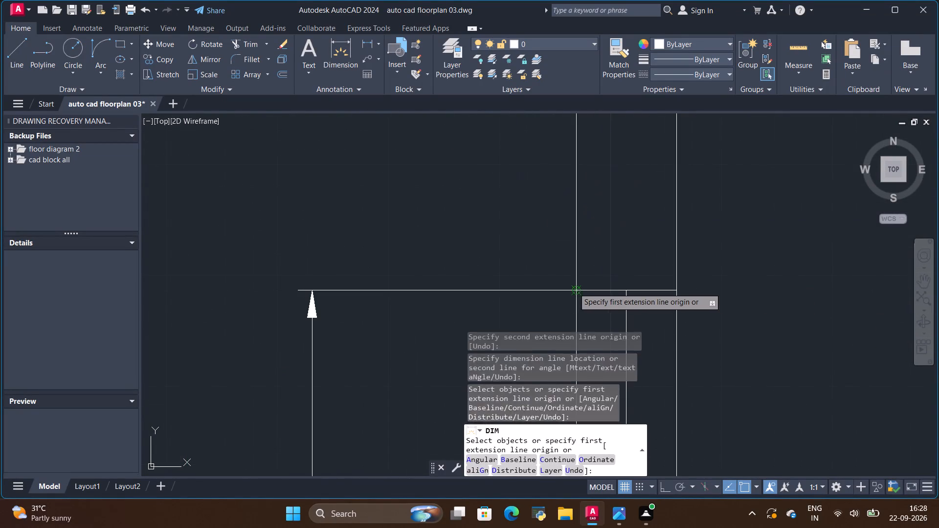
pyautogui.click(578, 289)
pyautogui.scroll(-3, 578, 260)
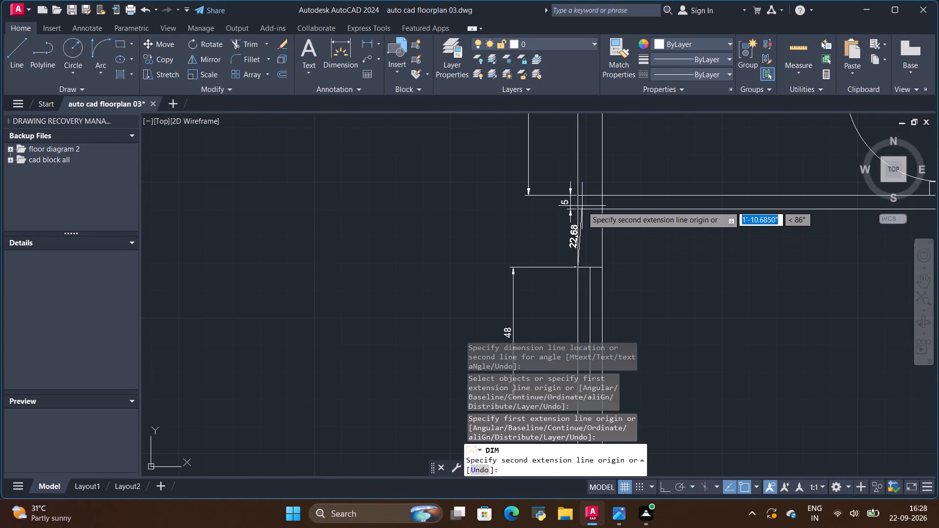
pyautogui.click(579, 210)
pyautogui.click(543, 215)
# Dimension the west wall's outer face from its southern end to the south face of the northwest room's south partition, placing it farther outside.
pyautogui.scroll(-3, 618, 237)
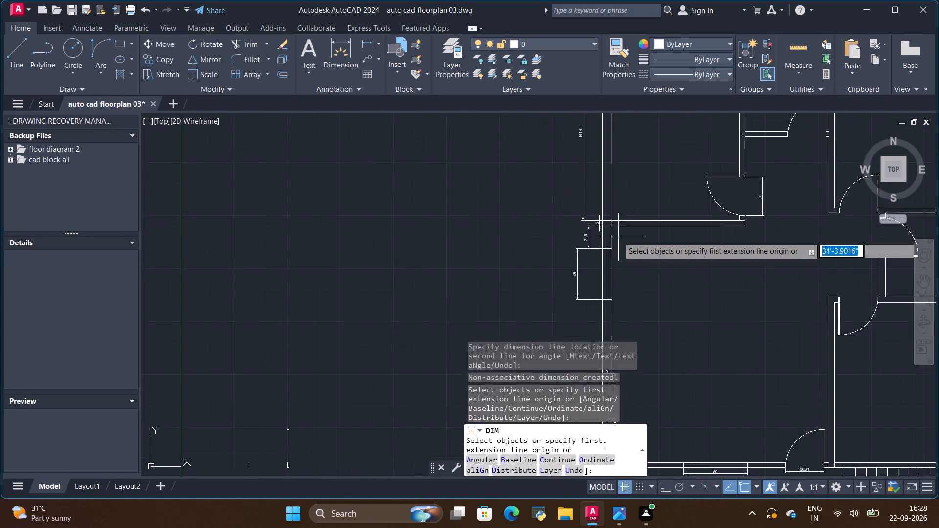
pyautogui.scroll(-1, 618, 237)
pyautogui.scroll(4, 613, 291)
pyautogui.scroll(-4, 653, 270)
pyautogui.scroll(3, 648, 315)
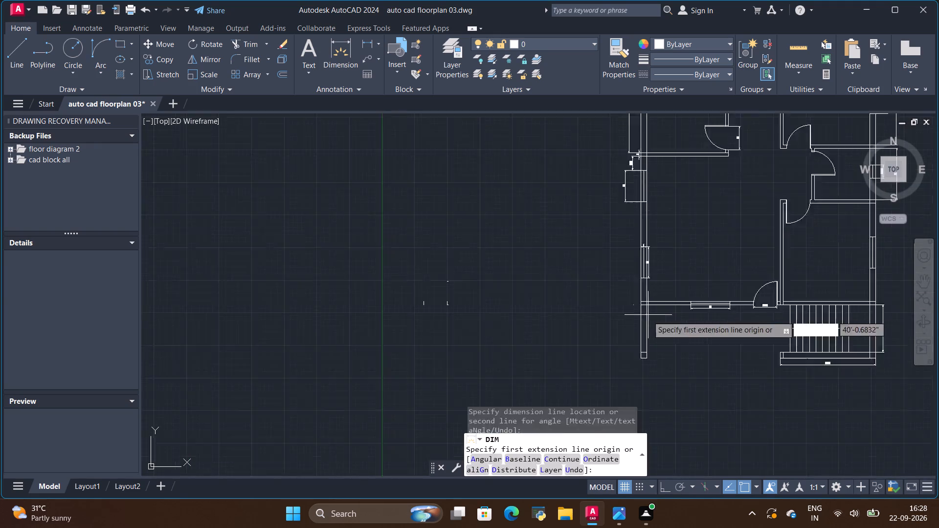
pyautogui.scroll(2, 619, 231)
pyautogui.scroll(-2, 671, 255)
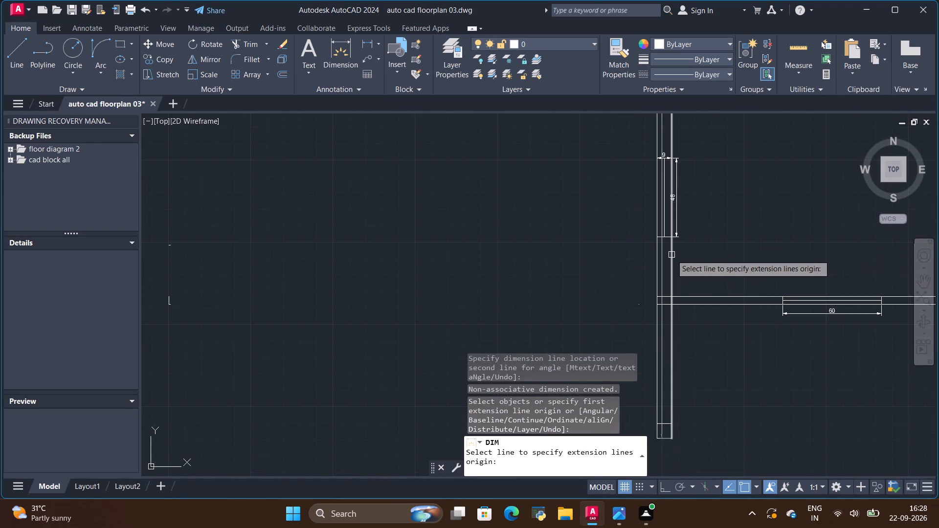
pyautogui.scroll(-3, 671, 255)
pyautogui.scroll(4, 671, 297)
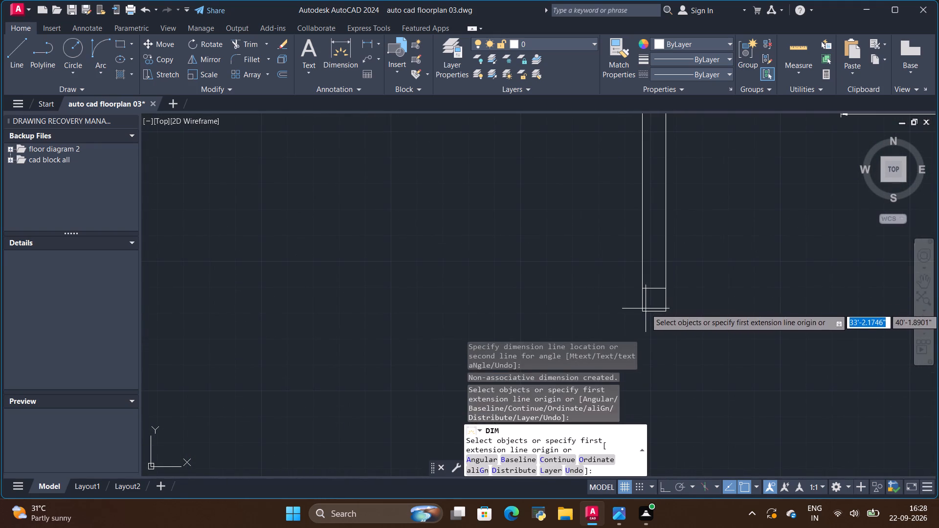
pyautogui.click(645, 311)
pyautogui.scroll(-4, 655, 304)
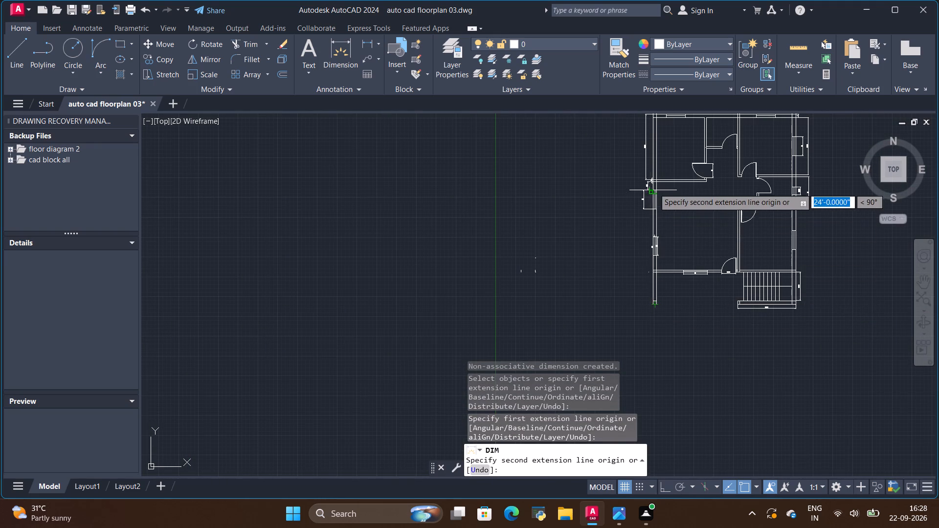
pyautogui.scroll(5, 655, 186)
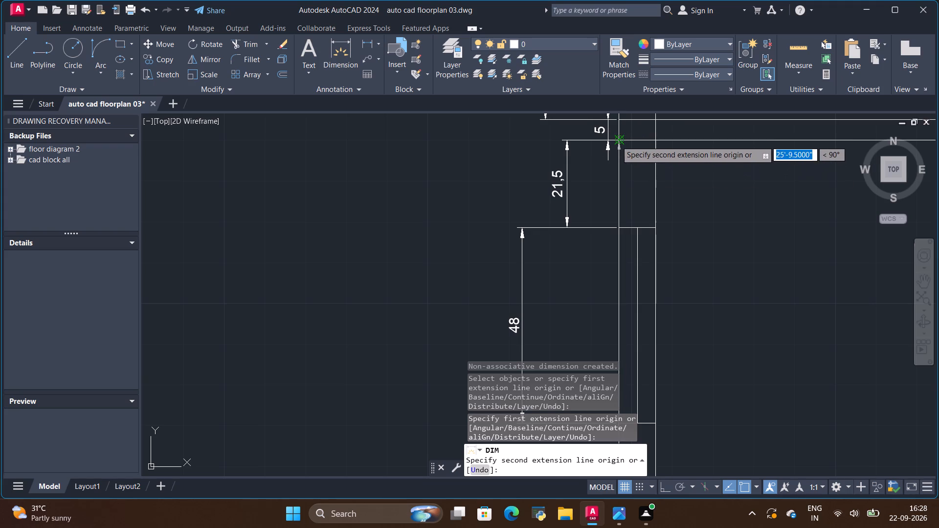
pyautogui.click(616, 141)
pyautogui.click(472, 161)
# Dimension the small east room's north-south extent between the outer faces of its partitions, placing the dimension just west of the room.
pyautogui.scroll(-3, 740, 181)
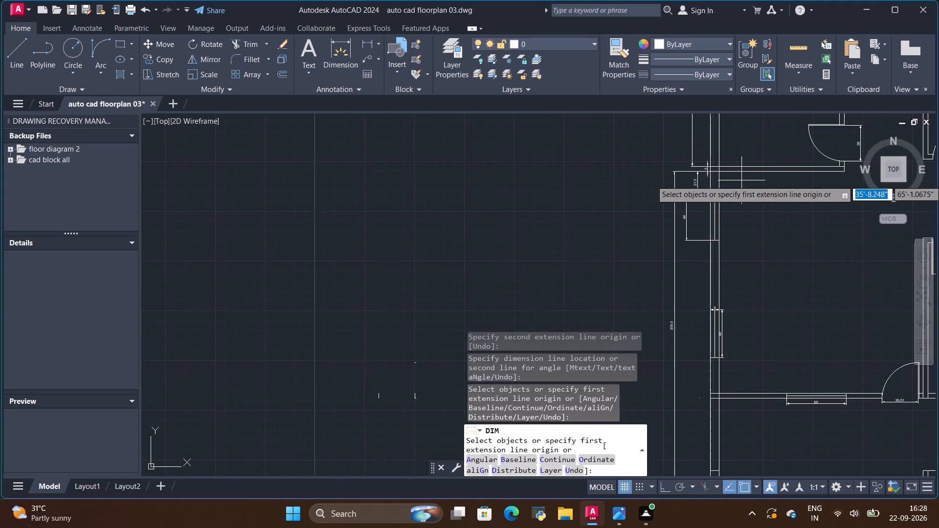
pyautogui.scroll(-2, 741, 180)
pyautogui.scroll(-1, 648, 273)
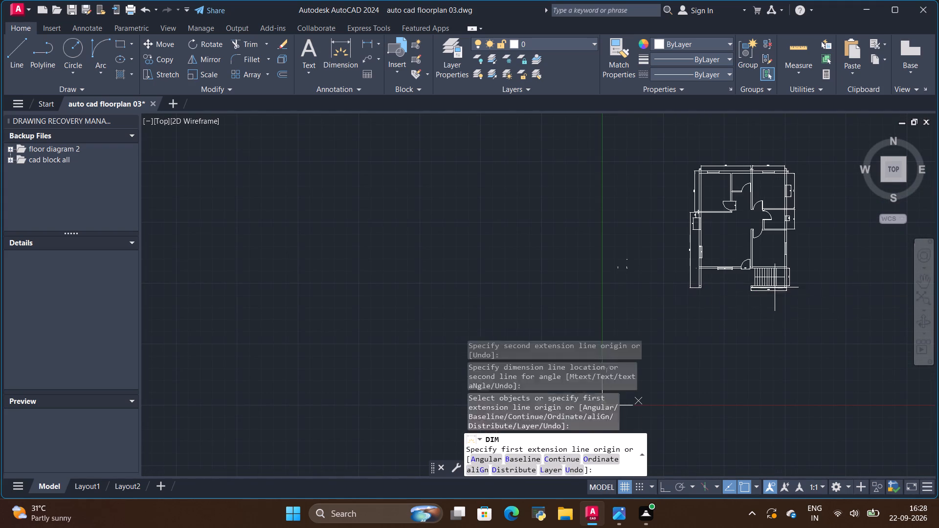
pyautogui.scroll(2, 795, 227)
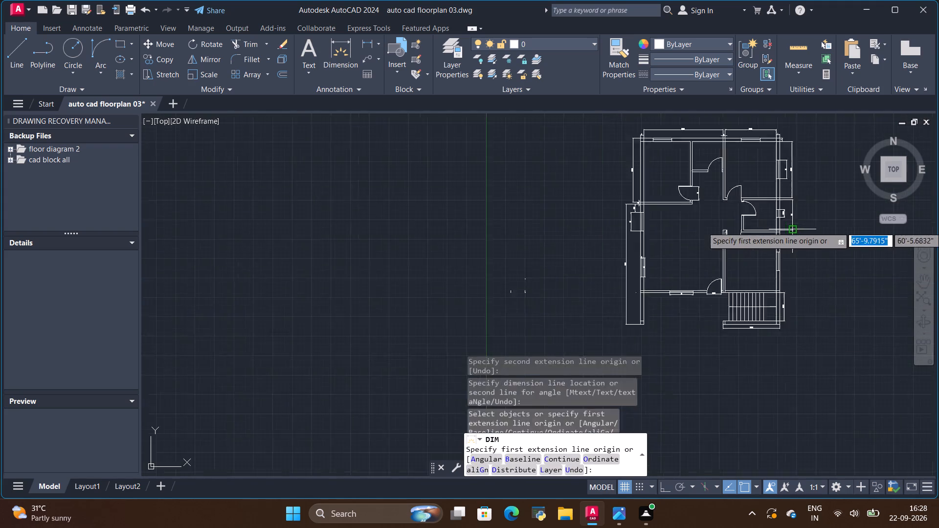
pyautogui.scroll(1, 802, 273)
pyautogui.scroll(3, 804, 320)
pyautogui.scroll(-2, 734, 283)
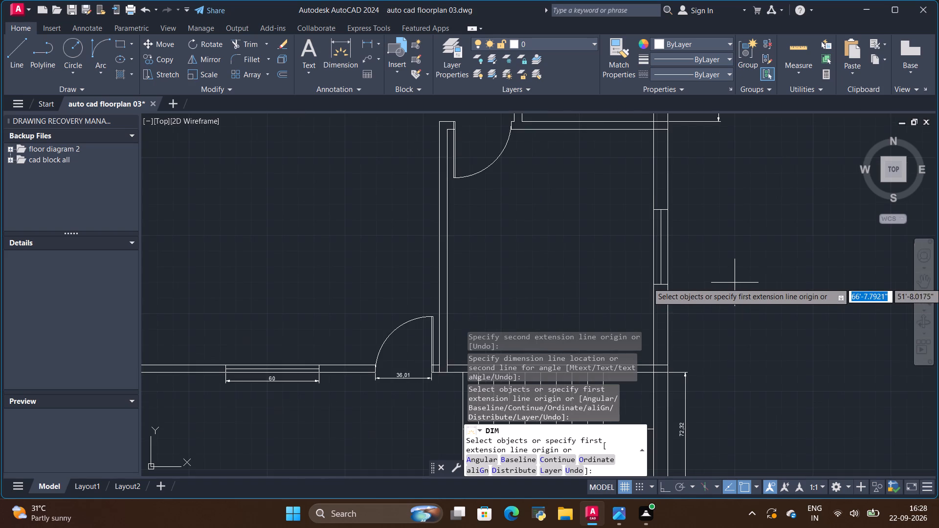
pyautogui.scroll(-4, 742, 282)
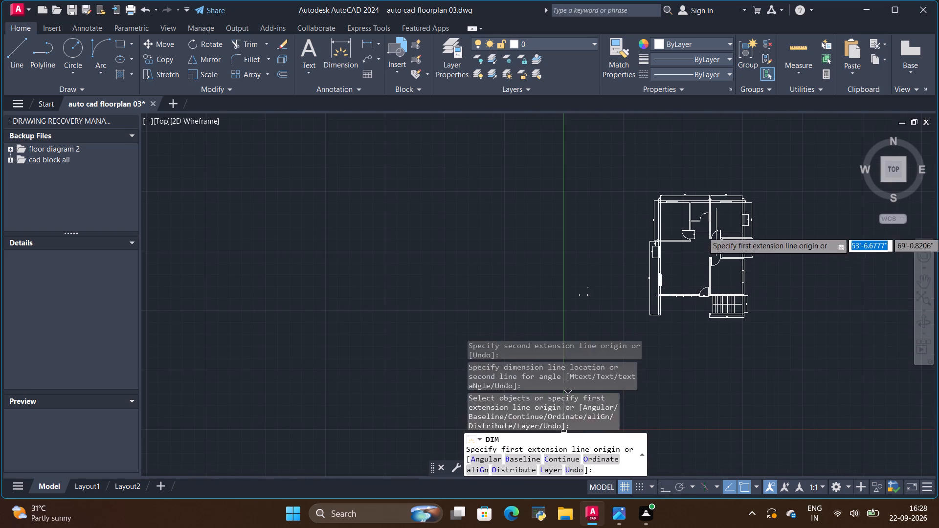
pyautogui.scroll(2, 718, 228)
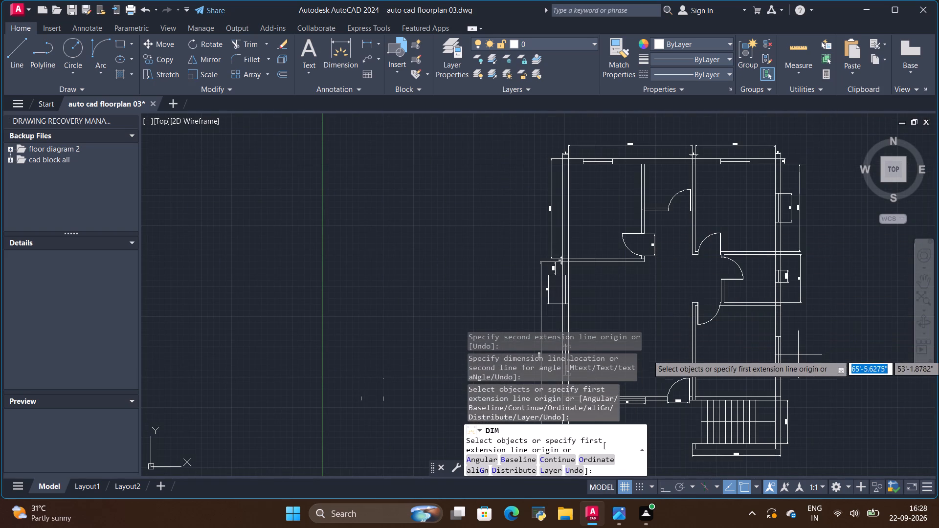
pyautogui.scroll(-1, 812, 336)
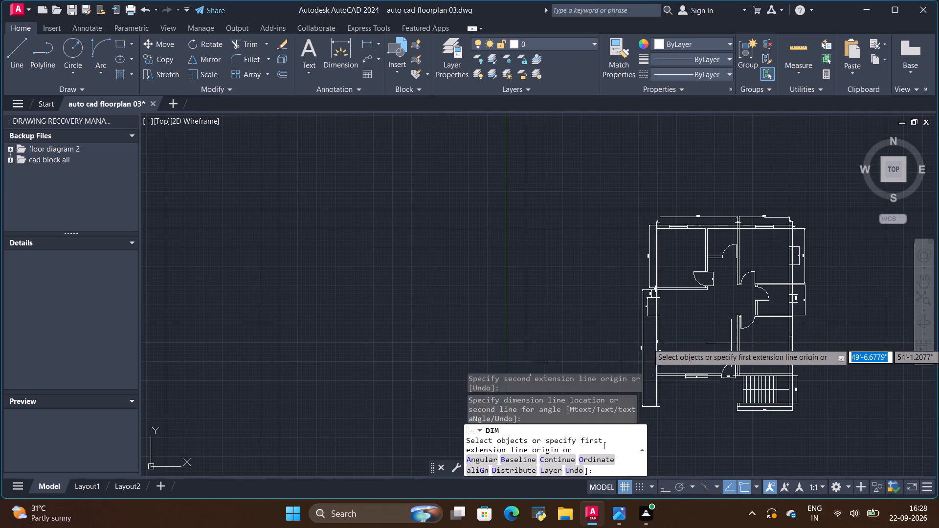
pyautogui.scroll(2, 740, 336)
pyautogui.scroll(-1, 734, 336)
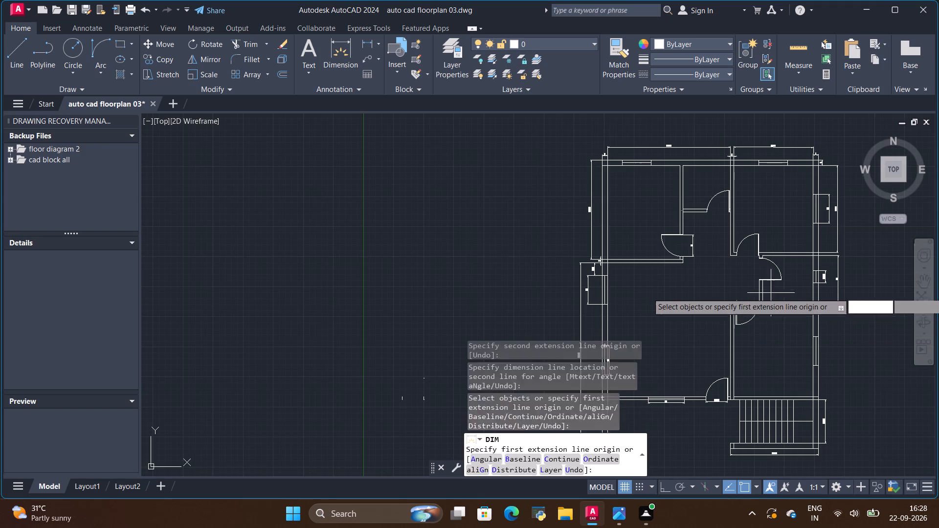
pyautogui.scroll(3, 783, 289)
pyautogui.scroll(2, 679, 340)
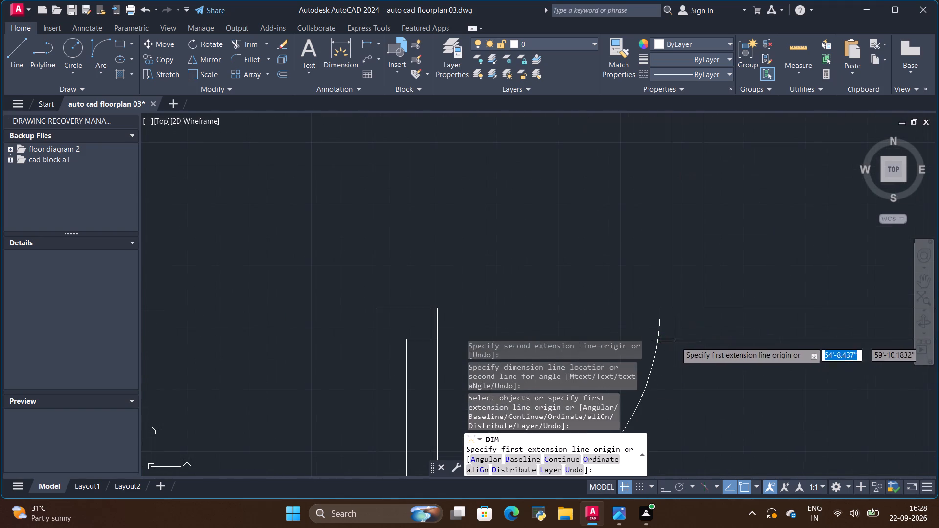
pyautogui.click(658, 340)
pyautogui.scroll(-3, 663, 264)
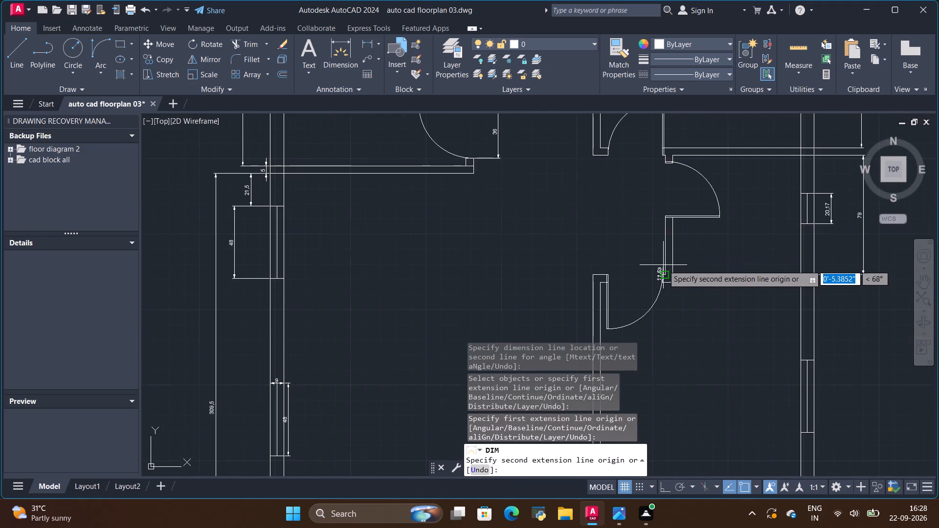
pyautogui.scroll(1, 652, 198)
pyautogui.scroll(-2, 664, 138)
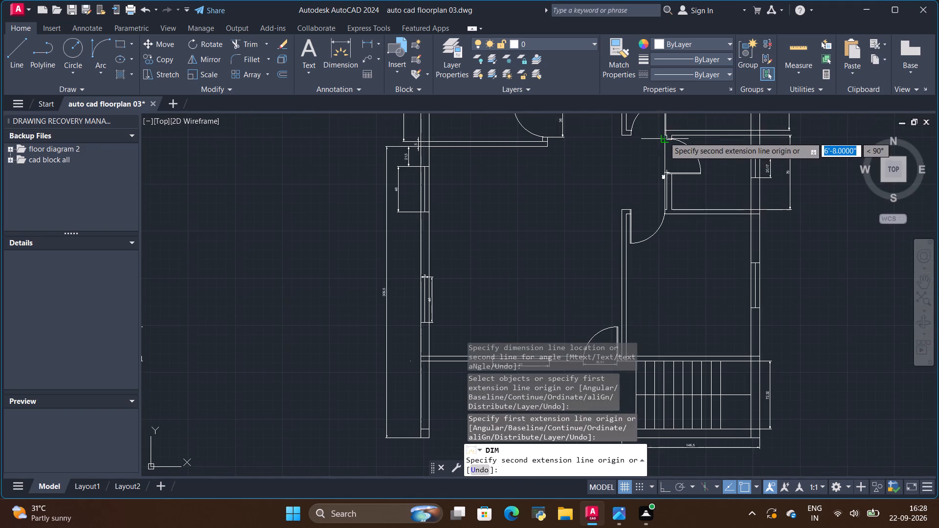
pyautogui.scroll(4, 664, 119)
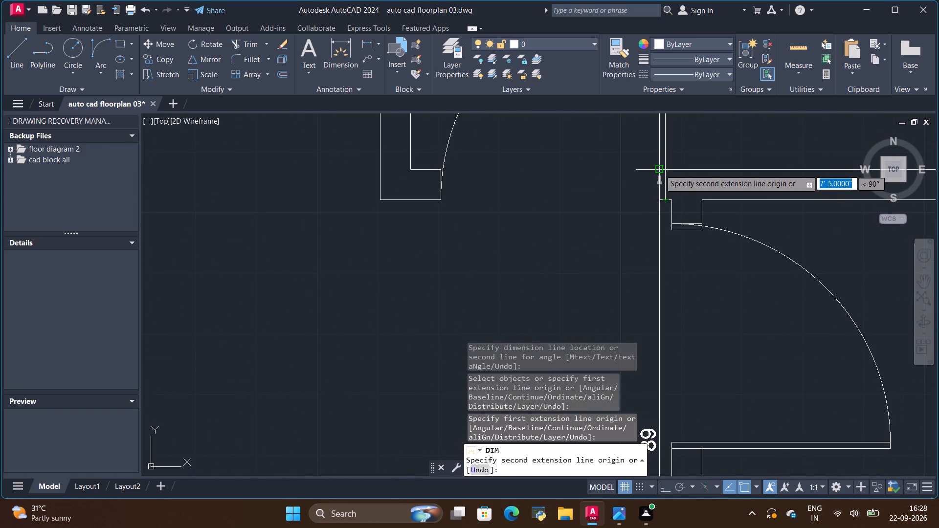
pyautogui.click(660, 167)
pyautogui.click(551, 169)
# Dimension the small east room's south partition from the east wall's inner face to its western end, placing the dimension just south of it.
pyautogui.scroll(-3, 666, 211)
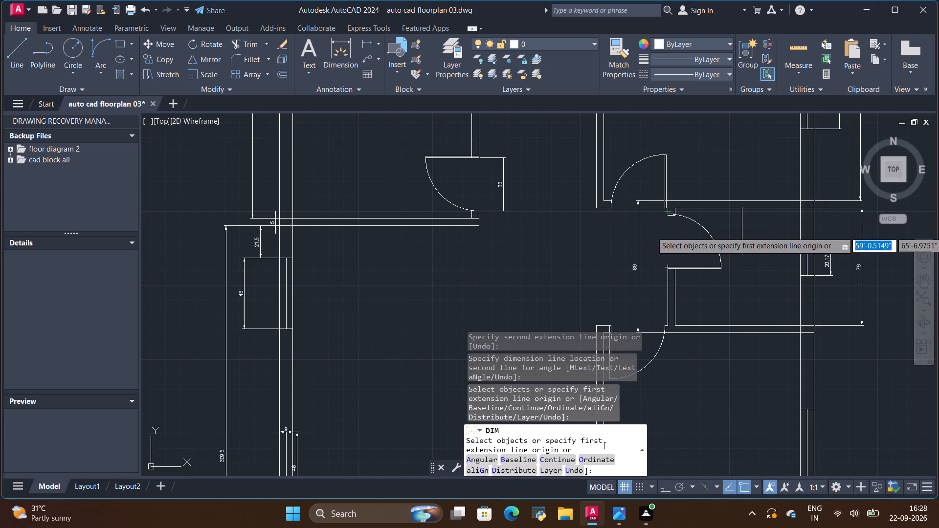
pyautogui.click(802, 336)
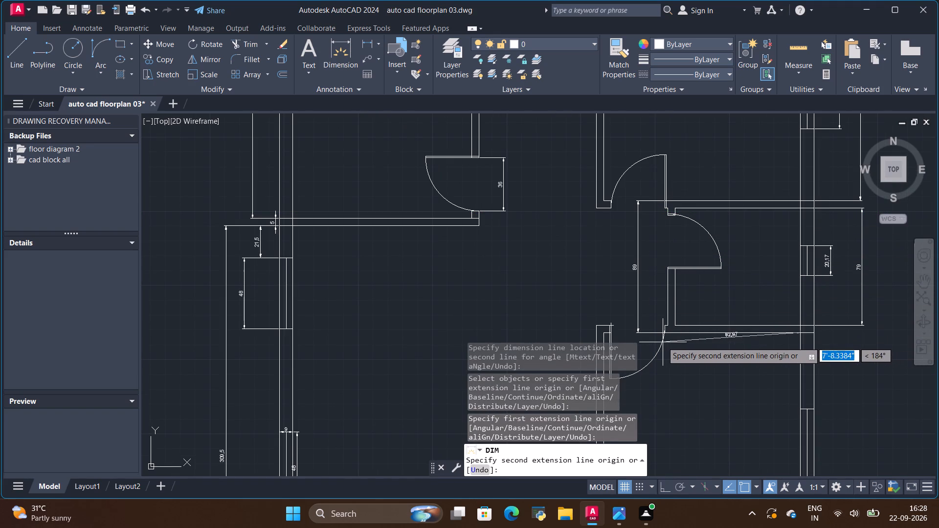
pyautogui.scroll(4, 662, 340)
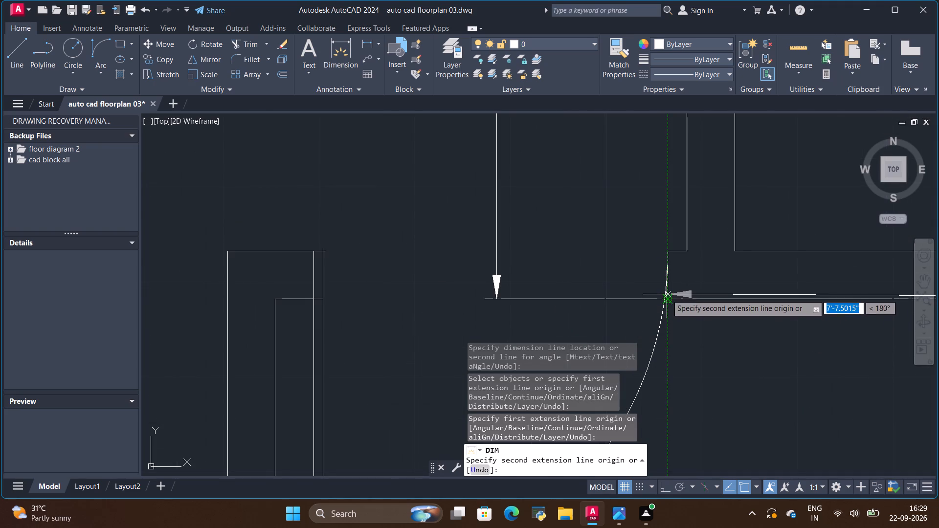
pyautogui.click(667, 294)
pyautogui.click(671, 395)
# Save the floor plan drawing.
pyautogui.scroll(-2, 713, 282)
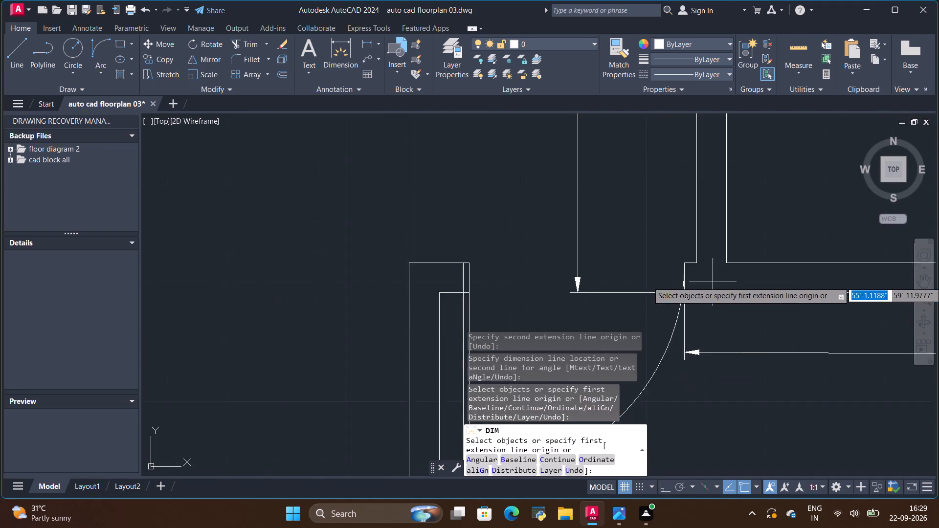
pyautogui.scroll(-4, 714, 281)
pyautogui.scroll(-1, 785, 319)
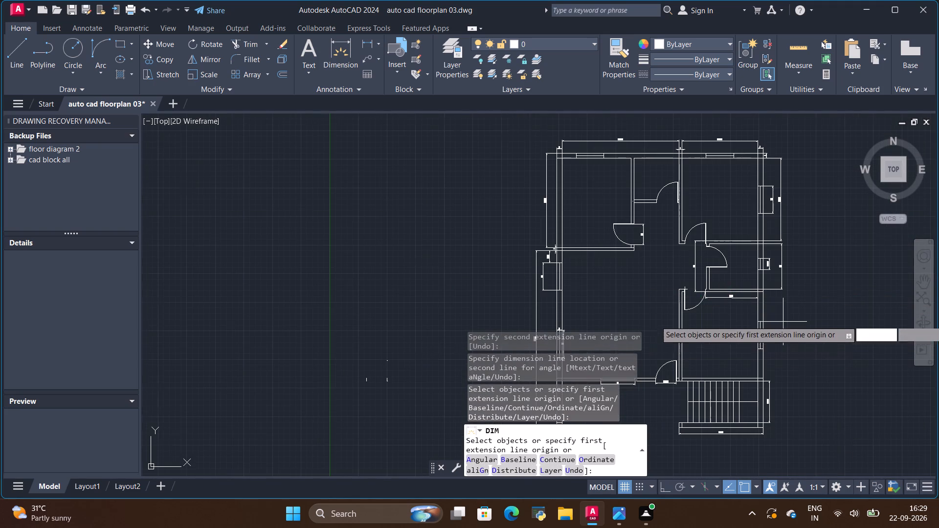
pyautogui.scroll(6, 763, 372)
pyautogui.scroll(-4, 786, 331)
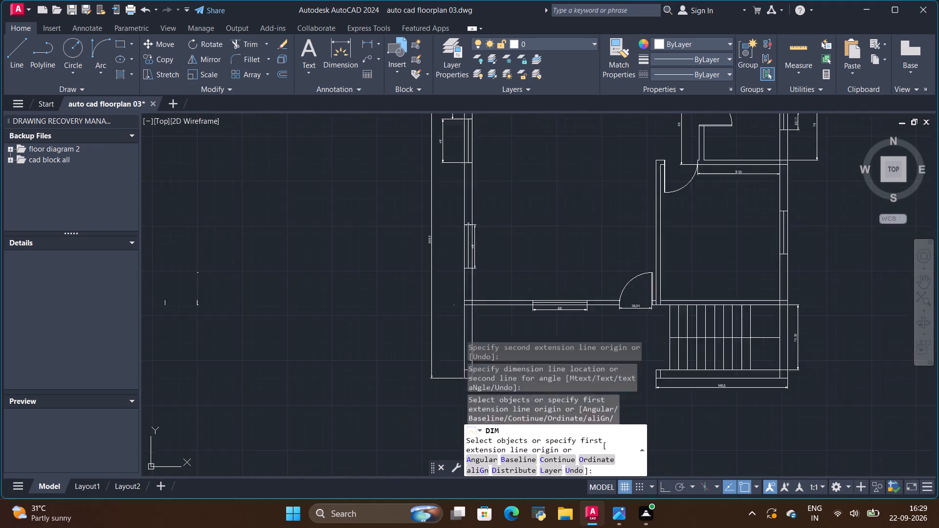
pyautogui.scroll(-2, 786, 331)
pyautogui.hotkey('ctrl', 's')
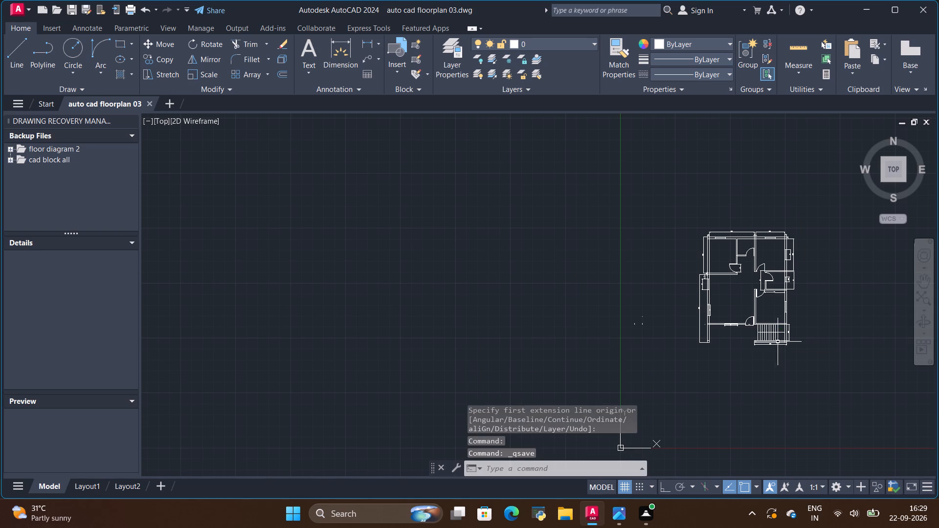
pyautogui.hotkey('ctrl', 's')
pyautogui.hotkey('ctrl', 's')
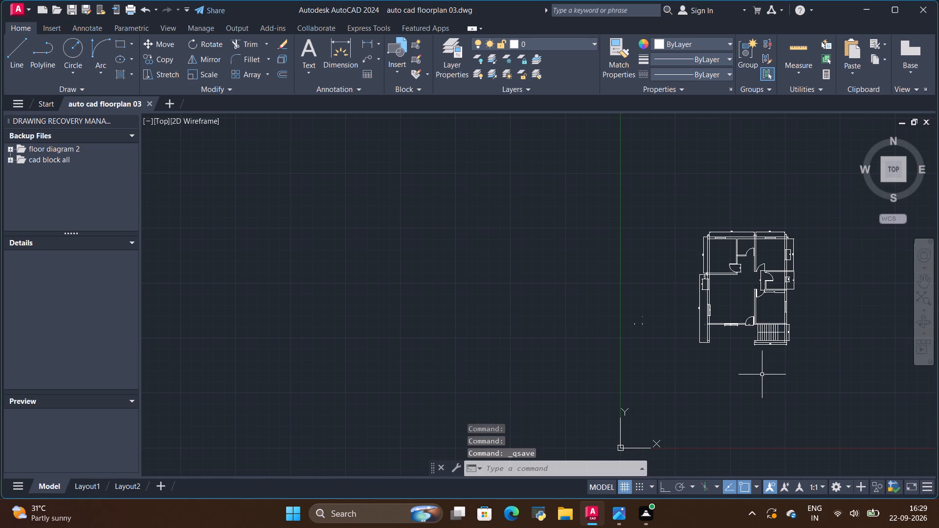
# Examine the dimensioned floor plan, checking the staircase area and the dimensions along the north and east walls.
pyautogui.scroll(3, 757, 365)
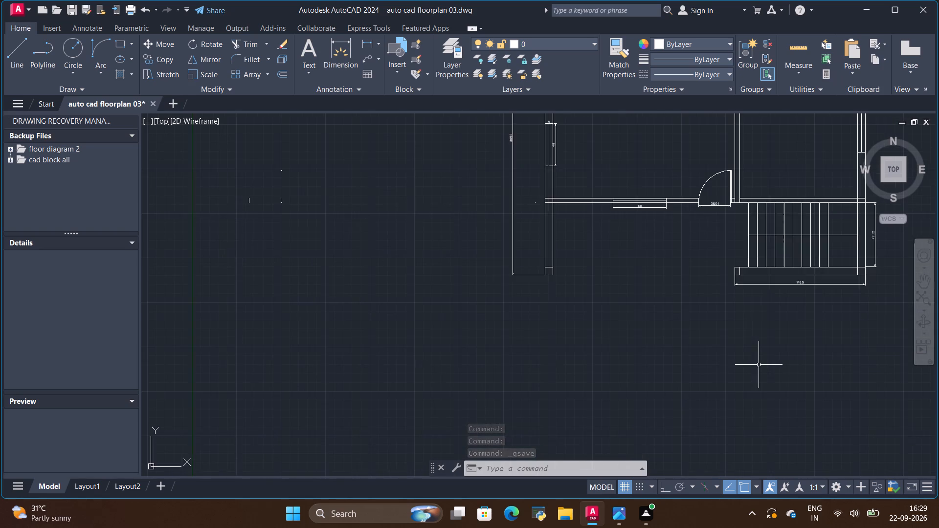
pyautogui.scroll(-3, 759, 365)
pyautogui.scroll(2, 795, 240)
pyautogui.scroll(1, 802, 347)
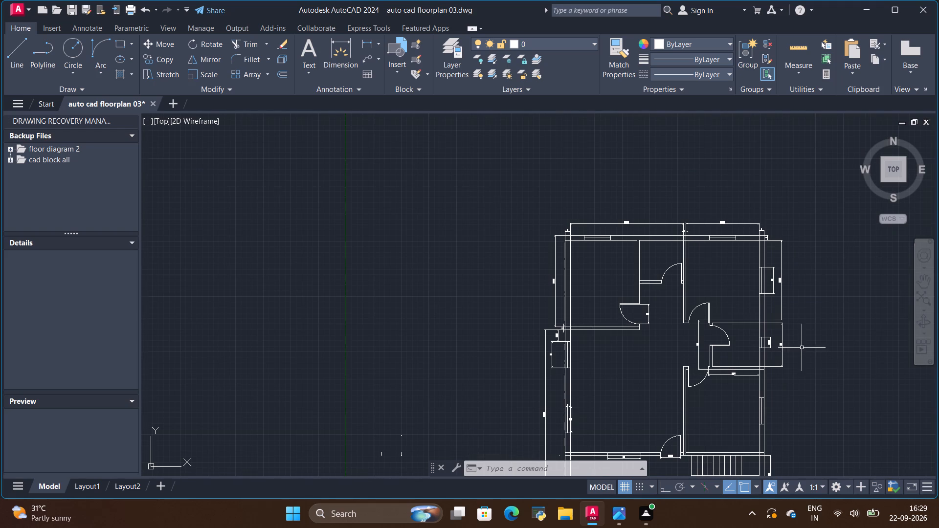
pyautogui.scroll(2, 802, 346)
pyautogui.scroll(-3, 802, 345)
pyautogui.scroll(2, 704, 208)
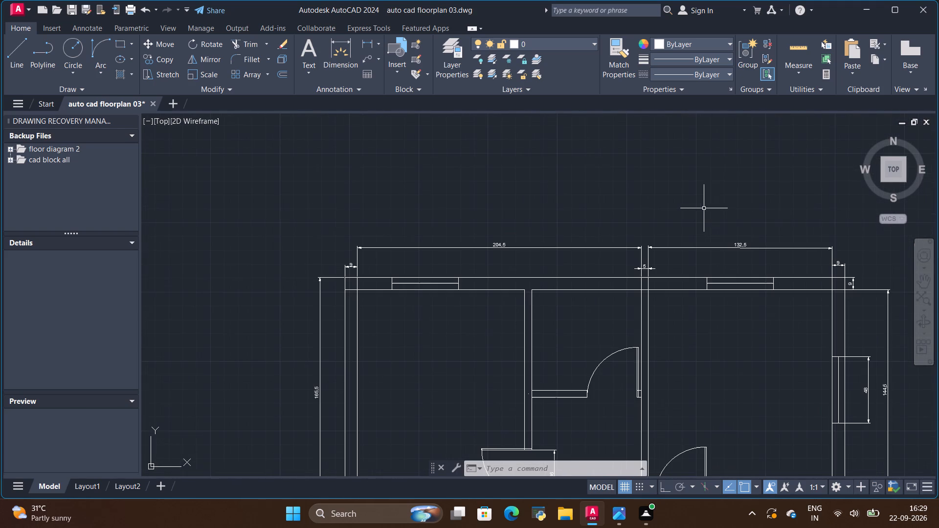
pyautogui.scroll(-2, 692, 228)
pyautogui.scroll(3, 714, 303)
pyautogui.scroll(-3, 663, 290)
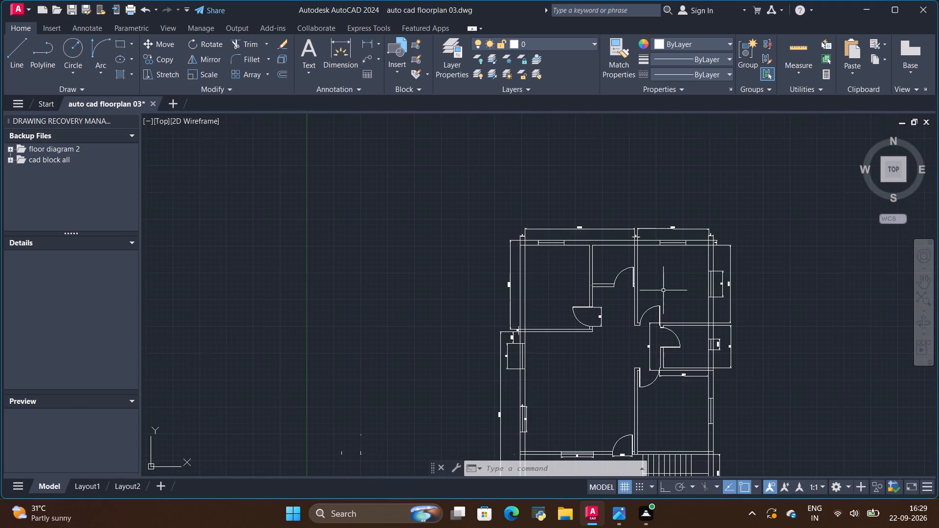
pyautogui.scroll(3, 719, 265)
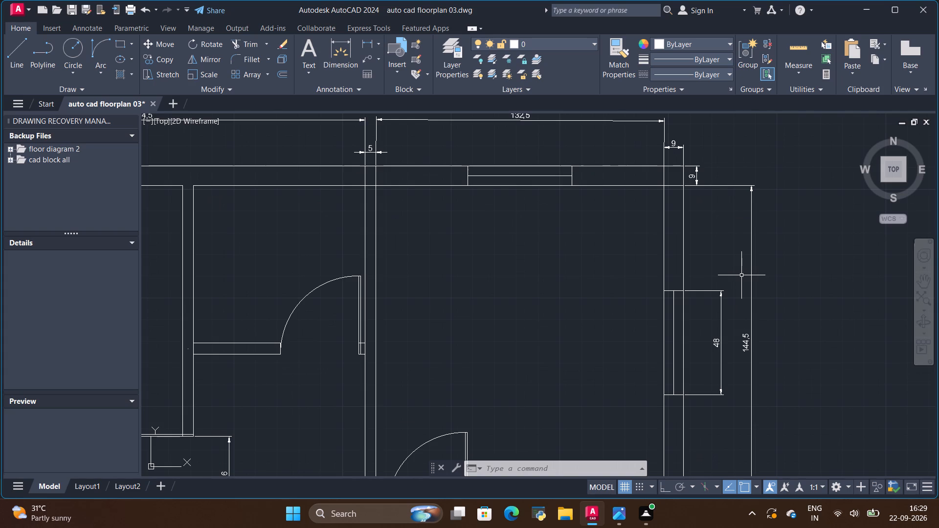
# Review the whole floor plan, checking that the dimensions around the outer walls, rooms and staircase are in place.
pyautogui.scroll(-2, 738, 278)
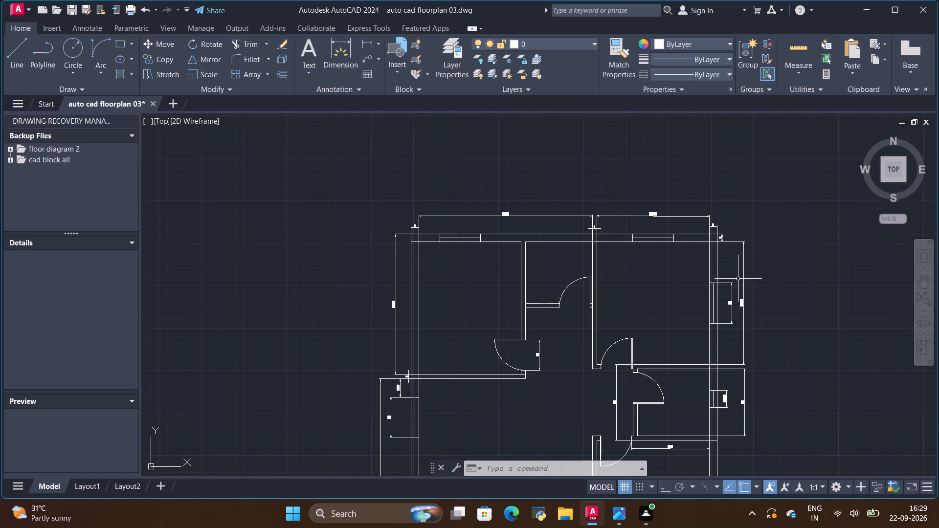
pyautogui.scroll(-2, 631, 339)
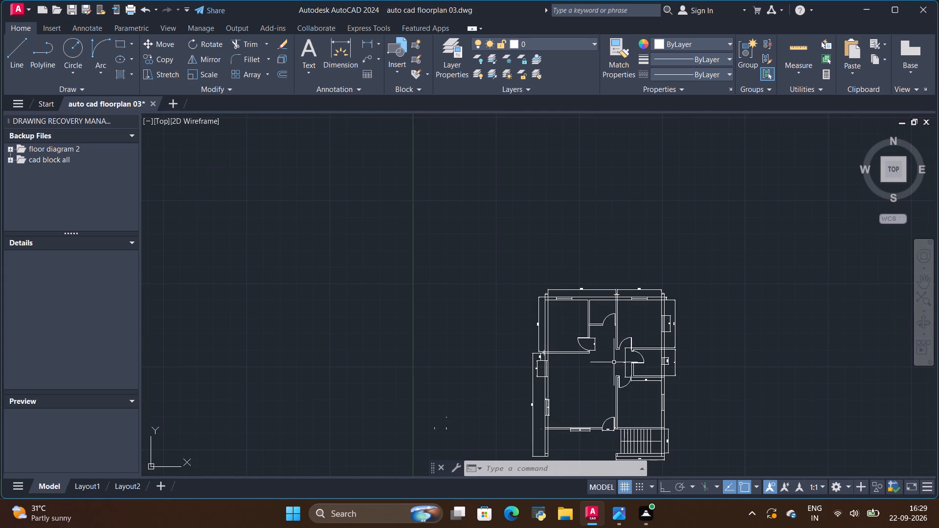
pyautogui.scroll(-2, 585, 317)
pyautogui.scroll(4, 596, 357)
pyautogui.scroll(-1, 596, 357)
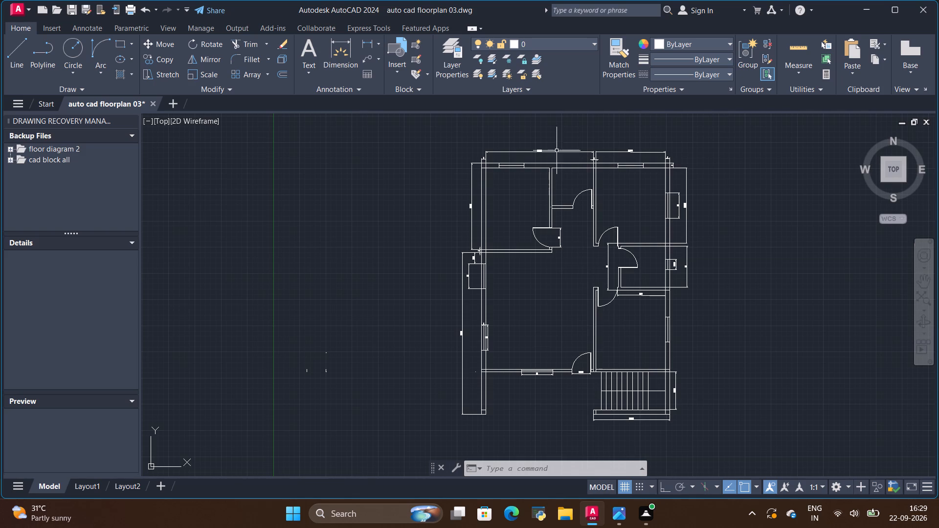
pyautogui.scroll(3, 557, 149)
pyautogui.scroll(-4, 585, 207)
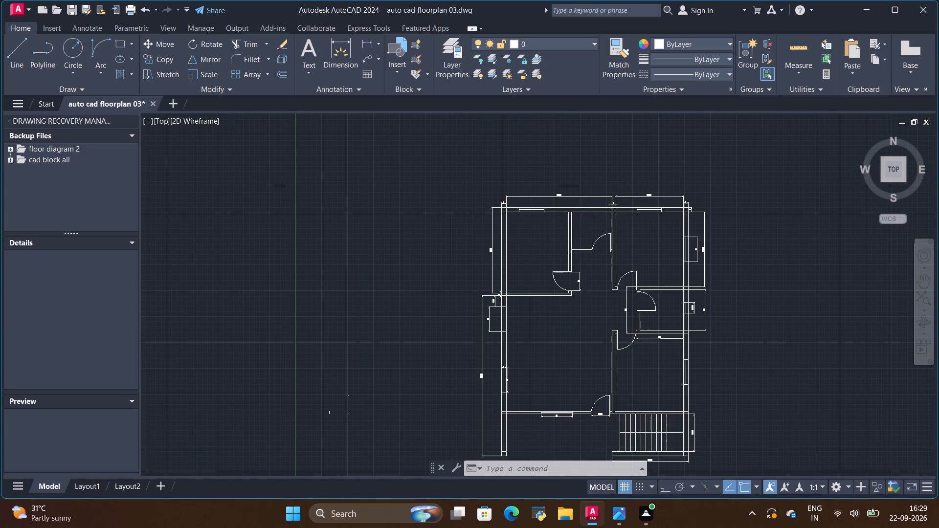
# Save the floor plan drawing.
pyautogui.hotkey('ctrl', 's')
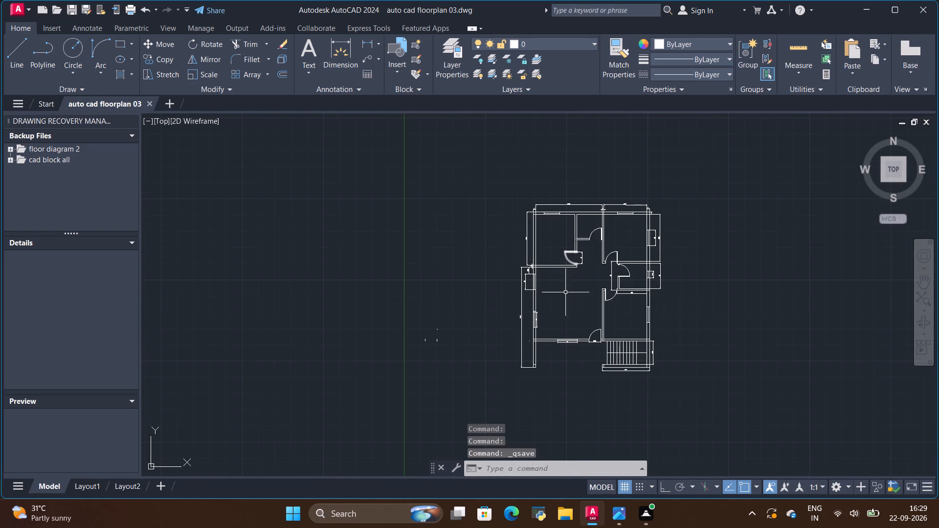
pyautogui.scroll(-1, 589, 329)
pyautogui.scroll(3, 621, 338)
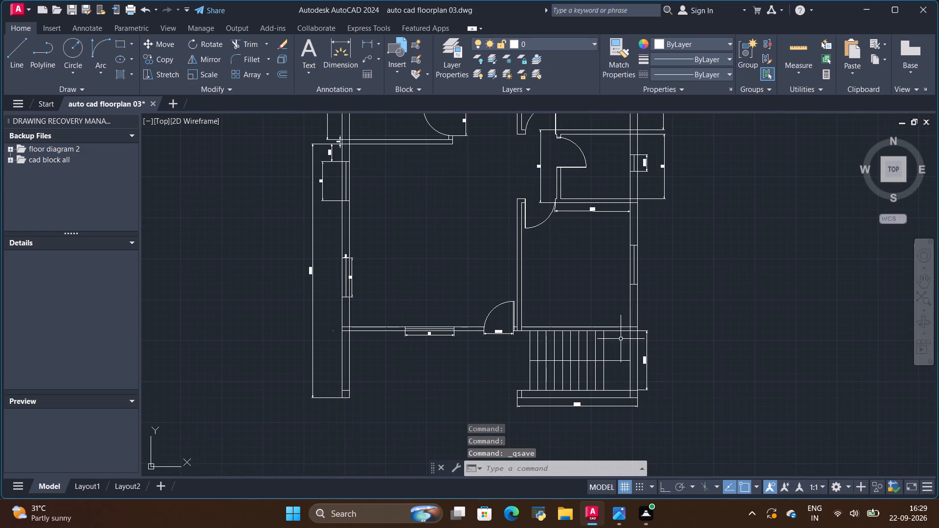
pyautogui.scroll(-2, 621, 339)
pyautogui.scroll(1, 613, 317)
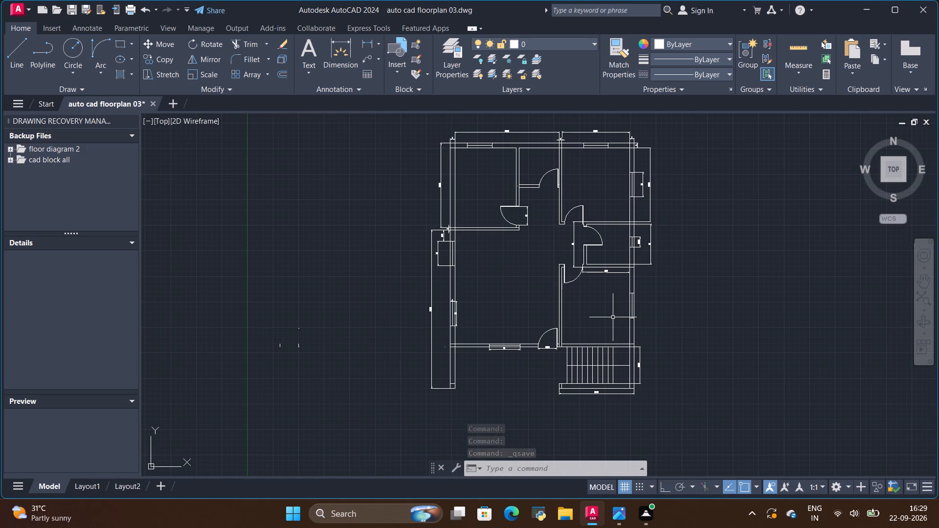
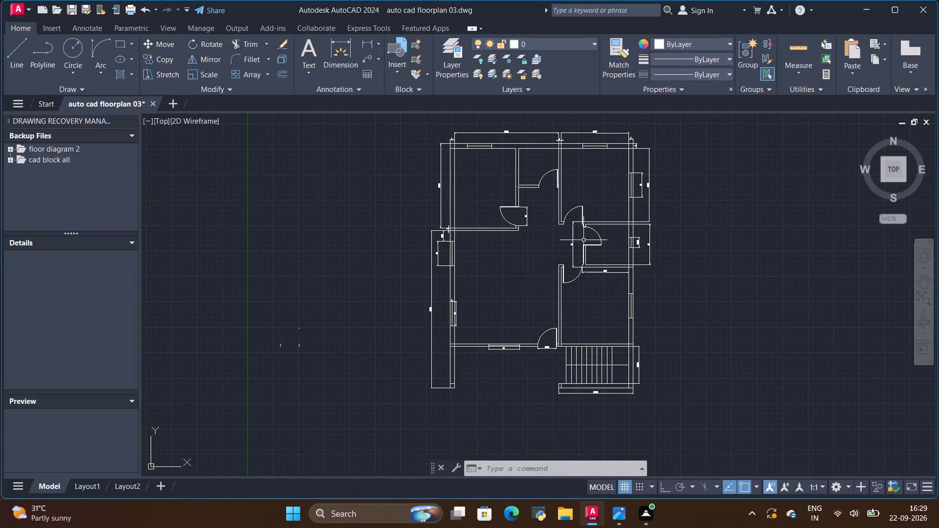
# Examine the floor plan's outer walls, northeast corner, south wall and staircase area for overlapping lines at the wall junctions.
pyautogui.scroll(-1, 584, 240)
pyautogui.scroll(2, 597, 280)
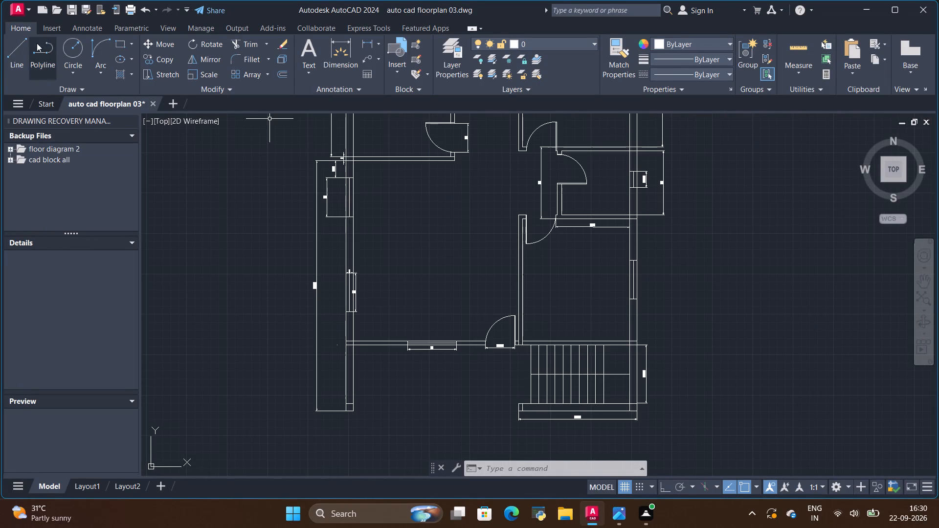
pyautogui.scroll(-2, 351, 235)
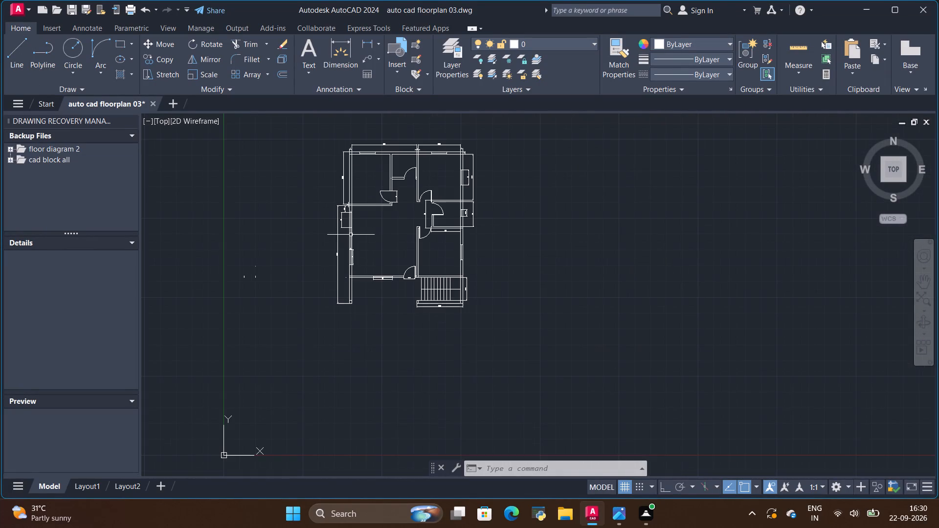
pyautogui.scroll(2, 397, 136)
pyautogui.scroll(1, 531, 166)
pyautogui.scroll(2, 581, 222)
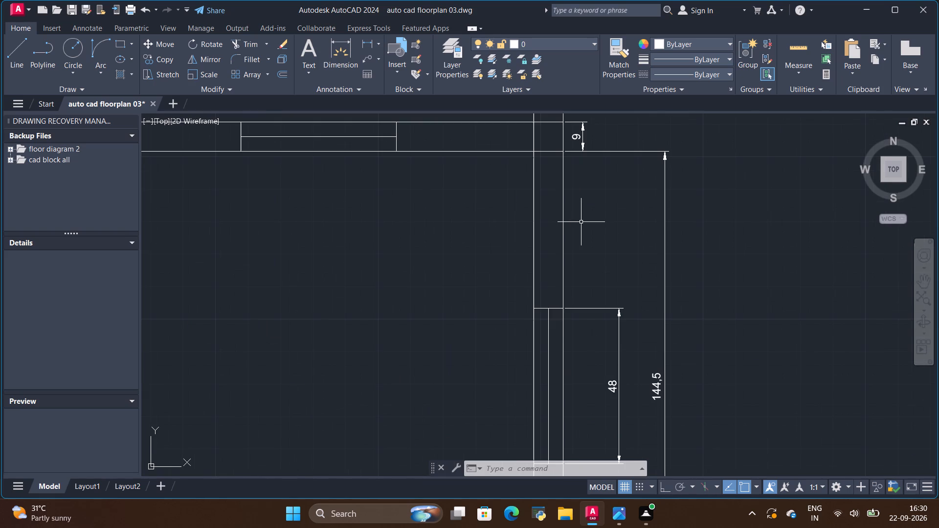
pyautogui.scroll(-5, 581, 214)
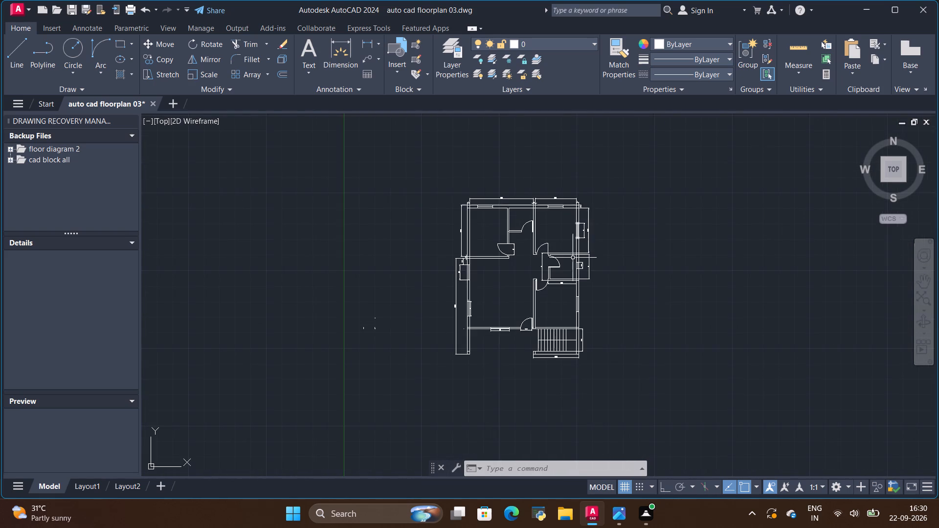
pyautogui.scroll(1, 395, 312)
pyautogui.scroll(3, 582, 348)
pyautogui.scroll(-2, 582, 347)
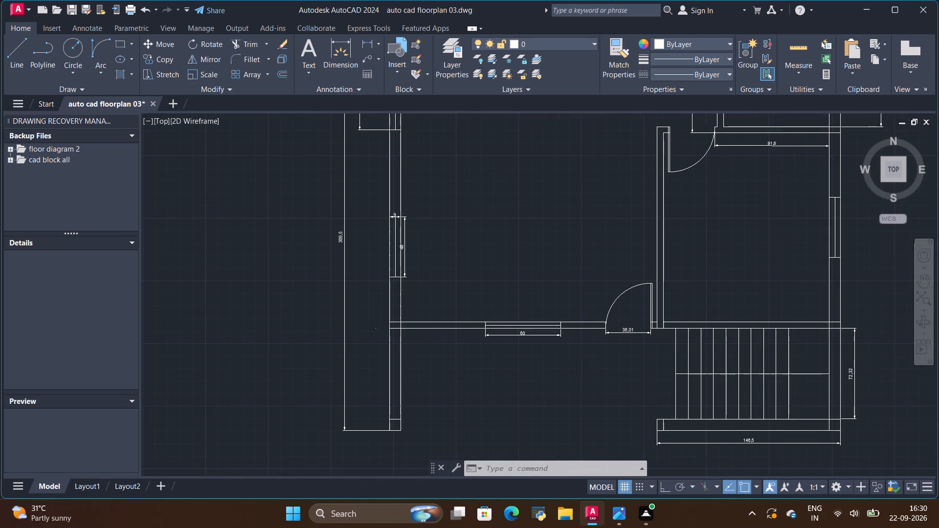
pyautogui.scroll(-1, 582, 346)
pyautogui.scroll(3, 615, 333)
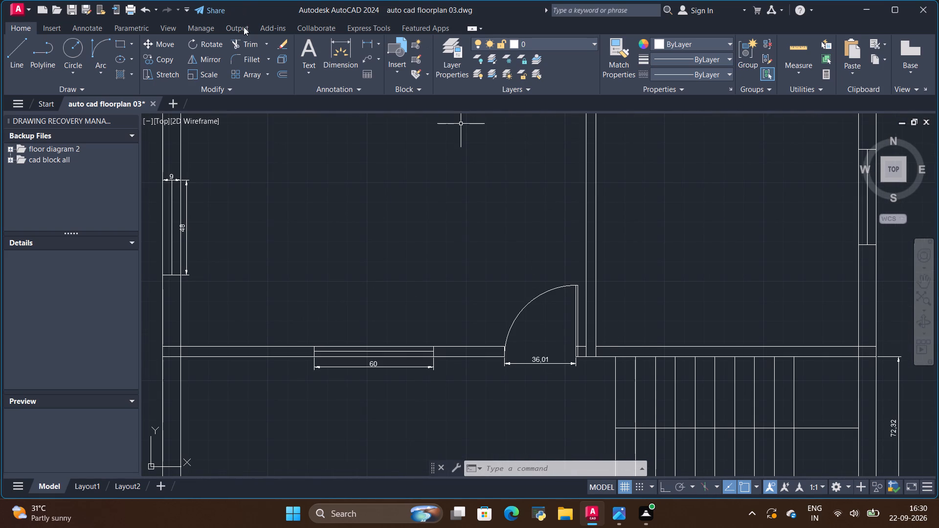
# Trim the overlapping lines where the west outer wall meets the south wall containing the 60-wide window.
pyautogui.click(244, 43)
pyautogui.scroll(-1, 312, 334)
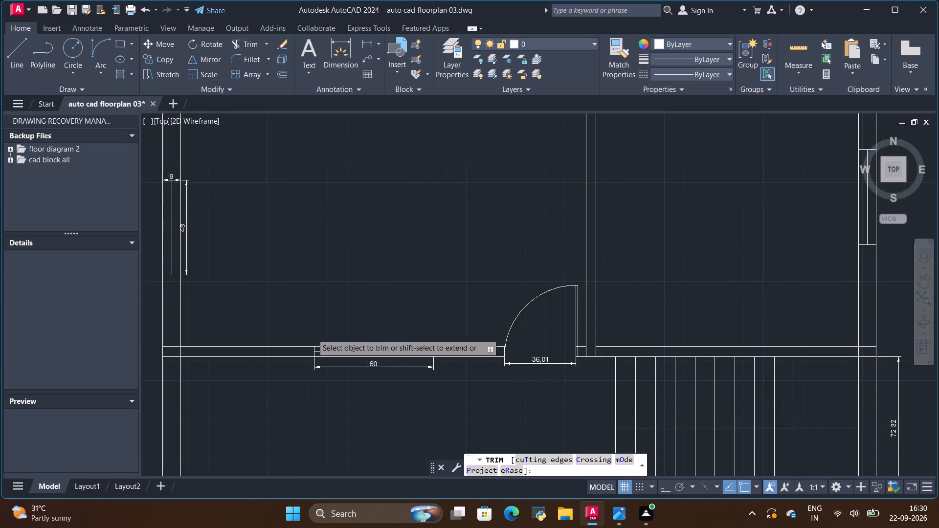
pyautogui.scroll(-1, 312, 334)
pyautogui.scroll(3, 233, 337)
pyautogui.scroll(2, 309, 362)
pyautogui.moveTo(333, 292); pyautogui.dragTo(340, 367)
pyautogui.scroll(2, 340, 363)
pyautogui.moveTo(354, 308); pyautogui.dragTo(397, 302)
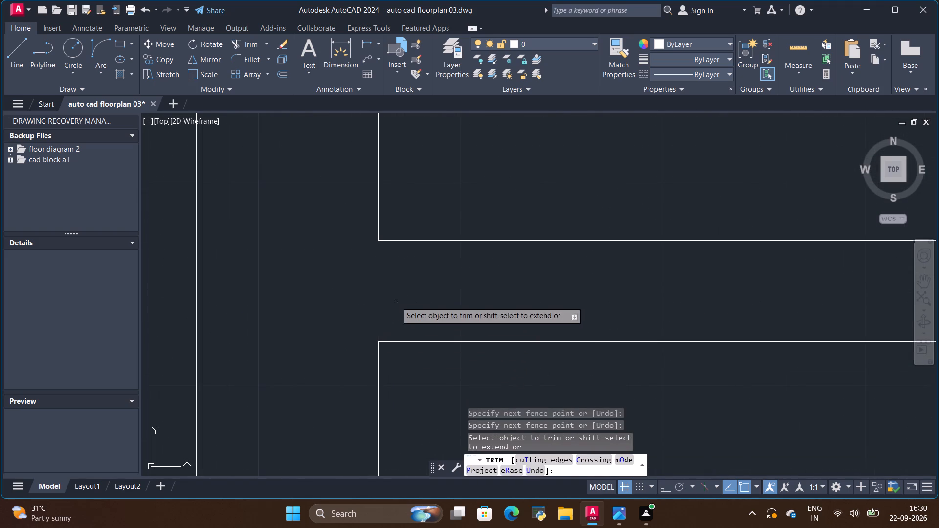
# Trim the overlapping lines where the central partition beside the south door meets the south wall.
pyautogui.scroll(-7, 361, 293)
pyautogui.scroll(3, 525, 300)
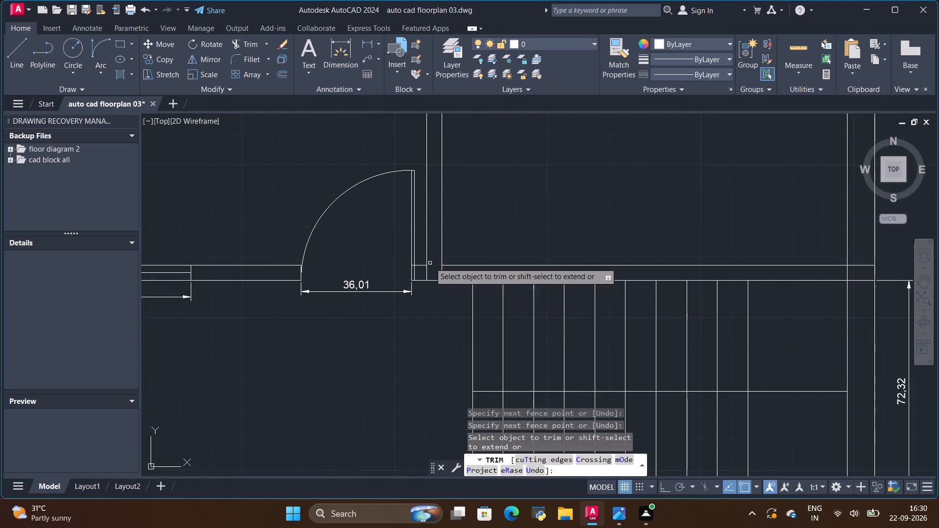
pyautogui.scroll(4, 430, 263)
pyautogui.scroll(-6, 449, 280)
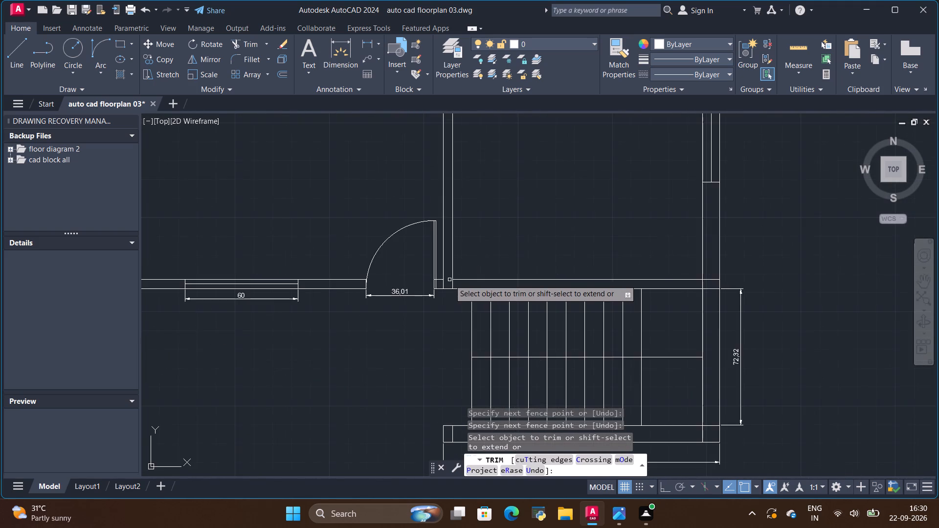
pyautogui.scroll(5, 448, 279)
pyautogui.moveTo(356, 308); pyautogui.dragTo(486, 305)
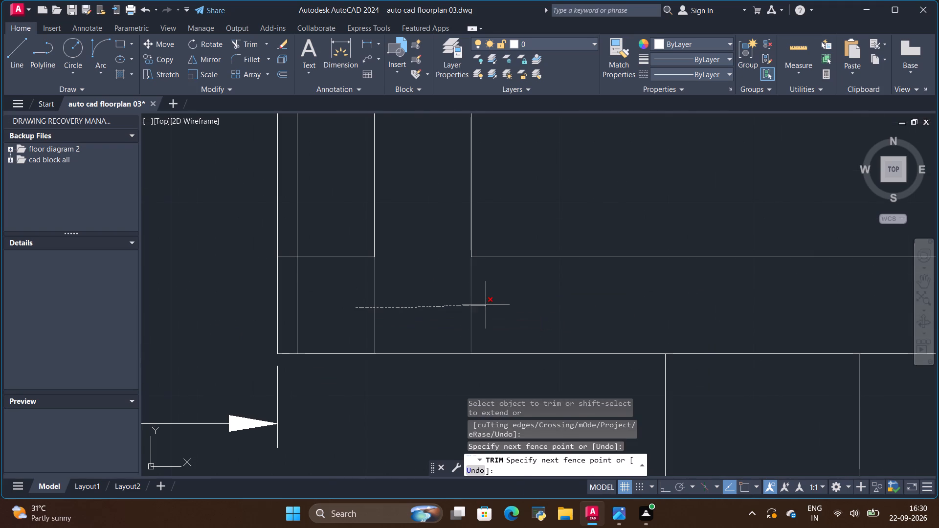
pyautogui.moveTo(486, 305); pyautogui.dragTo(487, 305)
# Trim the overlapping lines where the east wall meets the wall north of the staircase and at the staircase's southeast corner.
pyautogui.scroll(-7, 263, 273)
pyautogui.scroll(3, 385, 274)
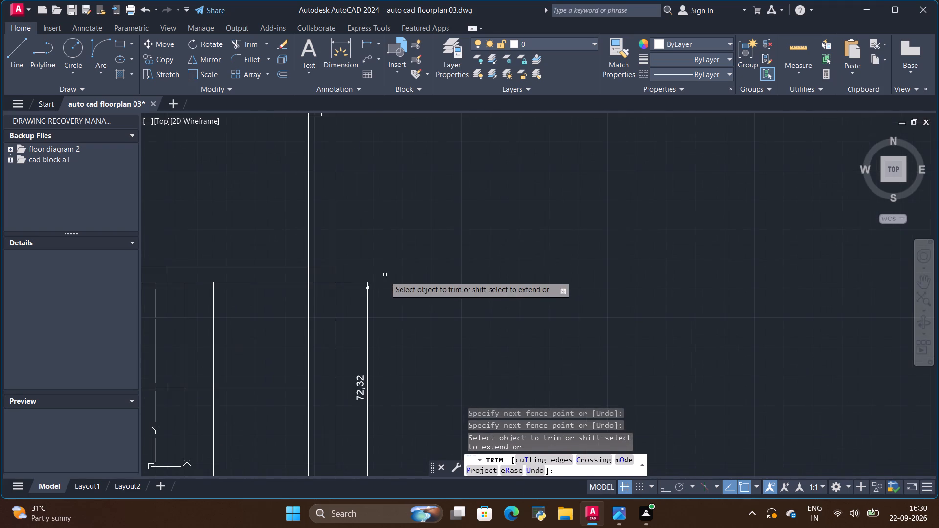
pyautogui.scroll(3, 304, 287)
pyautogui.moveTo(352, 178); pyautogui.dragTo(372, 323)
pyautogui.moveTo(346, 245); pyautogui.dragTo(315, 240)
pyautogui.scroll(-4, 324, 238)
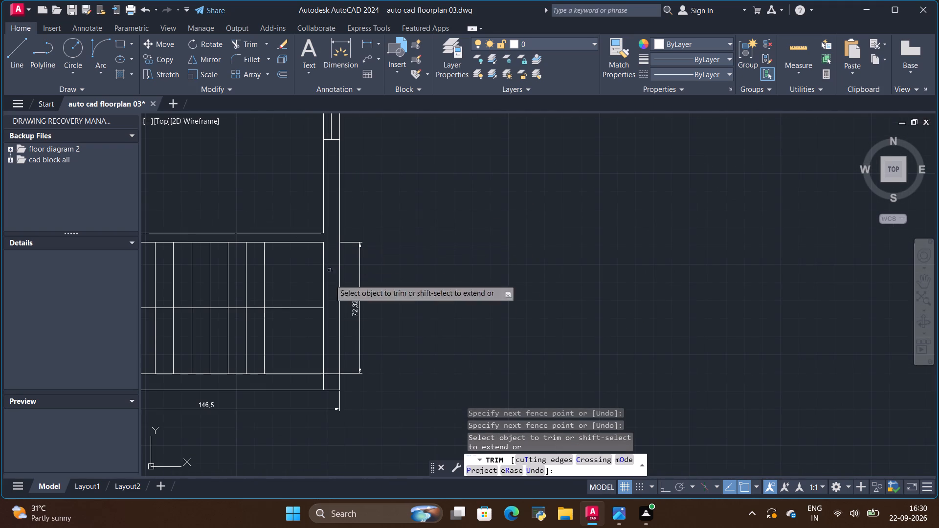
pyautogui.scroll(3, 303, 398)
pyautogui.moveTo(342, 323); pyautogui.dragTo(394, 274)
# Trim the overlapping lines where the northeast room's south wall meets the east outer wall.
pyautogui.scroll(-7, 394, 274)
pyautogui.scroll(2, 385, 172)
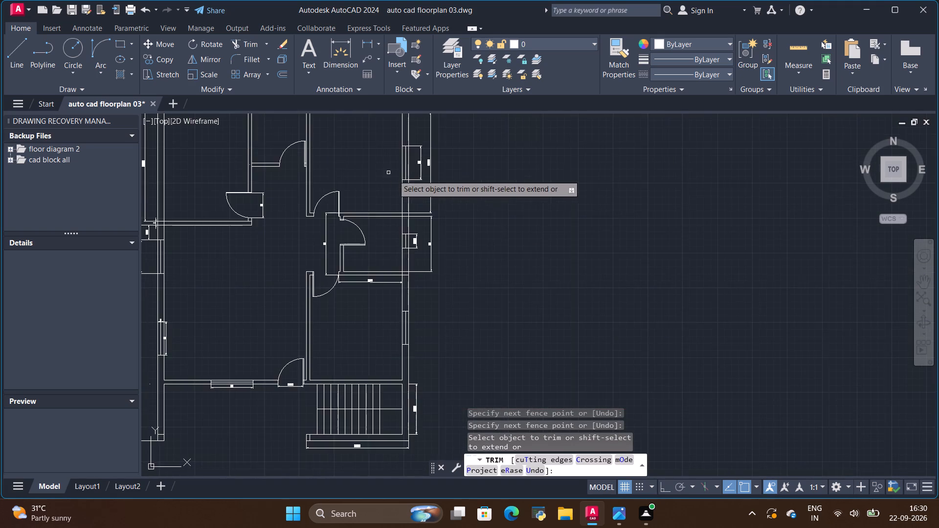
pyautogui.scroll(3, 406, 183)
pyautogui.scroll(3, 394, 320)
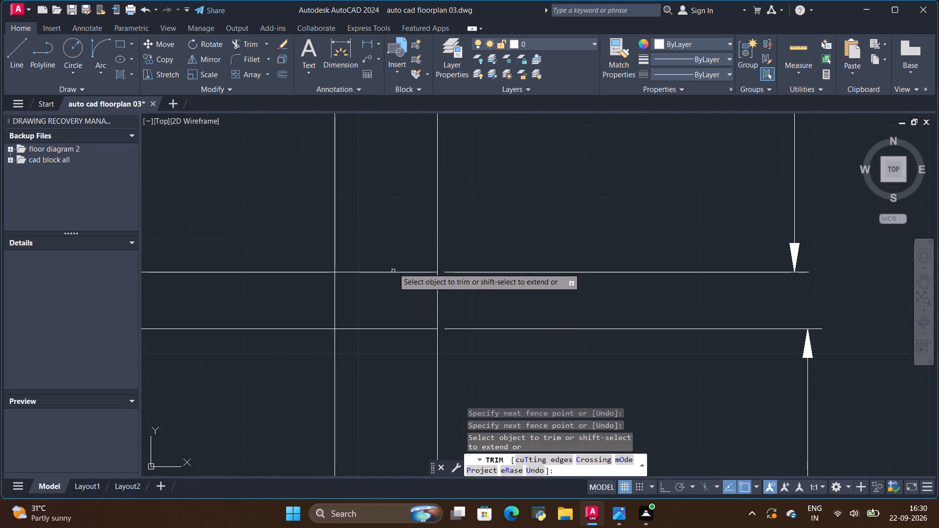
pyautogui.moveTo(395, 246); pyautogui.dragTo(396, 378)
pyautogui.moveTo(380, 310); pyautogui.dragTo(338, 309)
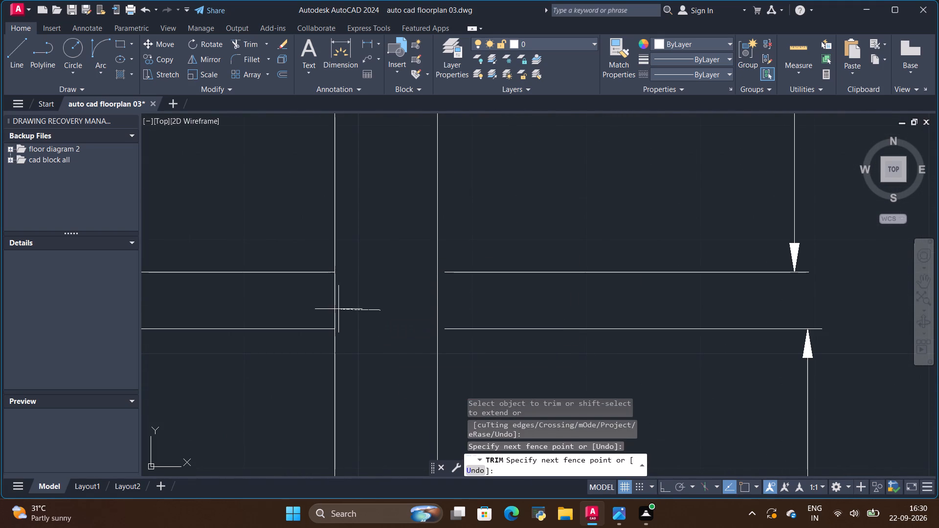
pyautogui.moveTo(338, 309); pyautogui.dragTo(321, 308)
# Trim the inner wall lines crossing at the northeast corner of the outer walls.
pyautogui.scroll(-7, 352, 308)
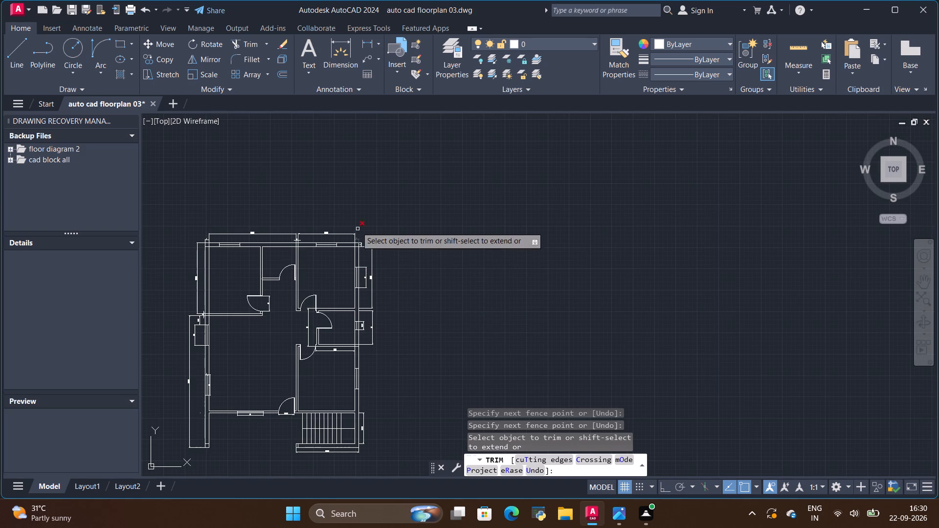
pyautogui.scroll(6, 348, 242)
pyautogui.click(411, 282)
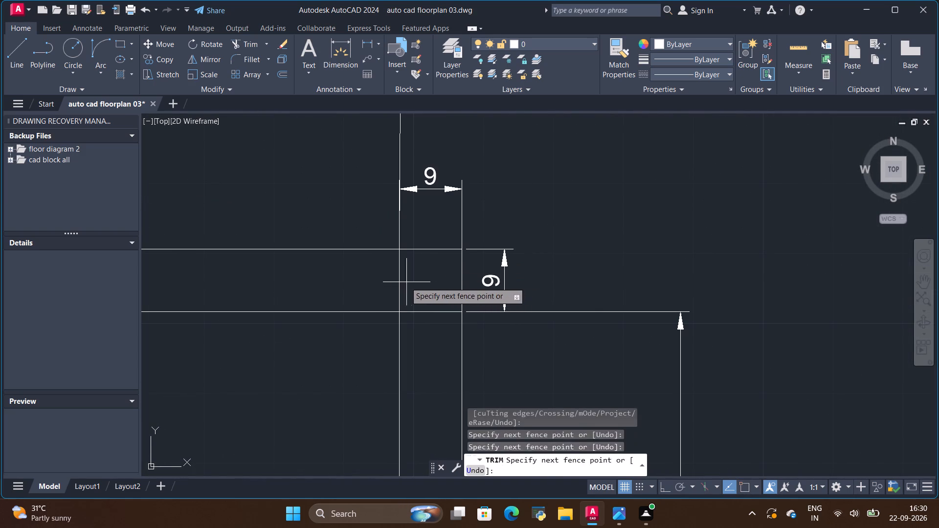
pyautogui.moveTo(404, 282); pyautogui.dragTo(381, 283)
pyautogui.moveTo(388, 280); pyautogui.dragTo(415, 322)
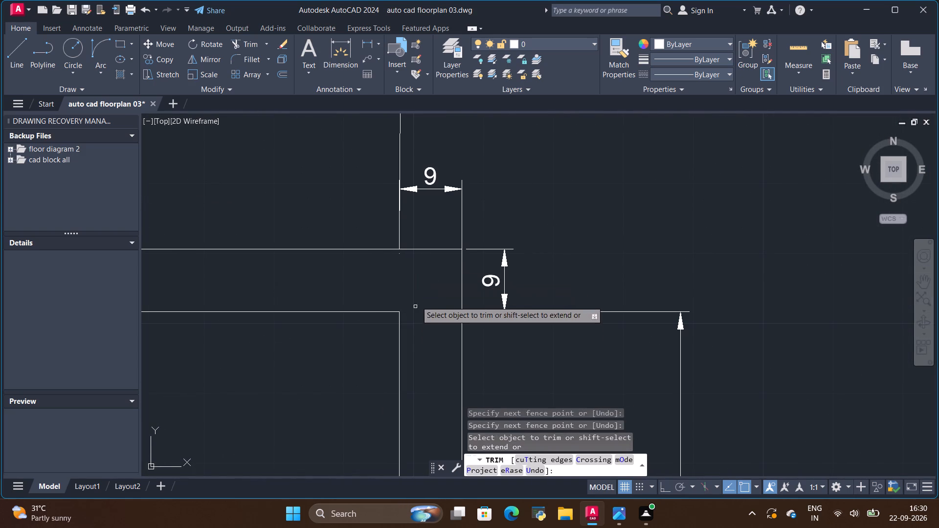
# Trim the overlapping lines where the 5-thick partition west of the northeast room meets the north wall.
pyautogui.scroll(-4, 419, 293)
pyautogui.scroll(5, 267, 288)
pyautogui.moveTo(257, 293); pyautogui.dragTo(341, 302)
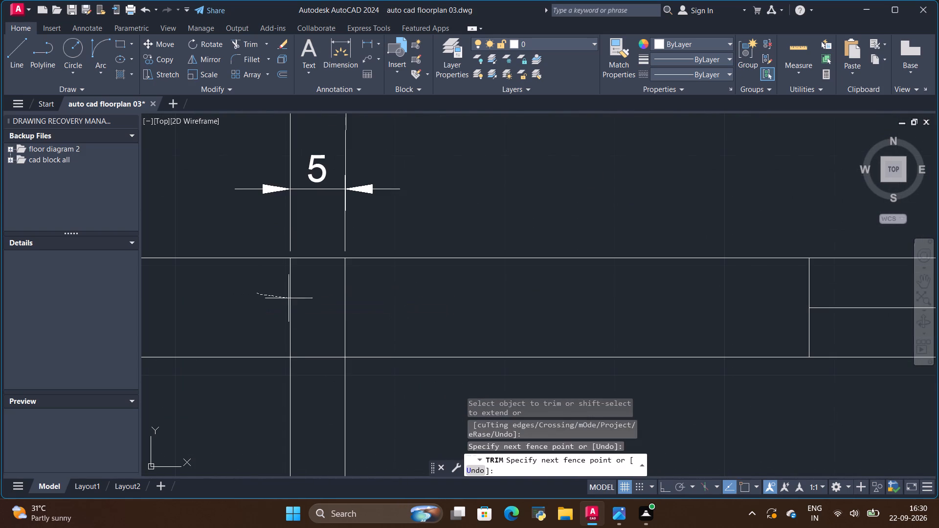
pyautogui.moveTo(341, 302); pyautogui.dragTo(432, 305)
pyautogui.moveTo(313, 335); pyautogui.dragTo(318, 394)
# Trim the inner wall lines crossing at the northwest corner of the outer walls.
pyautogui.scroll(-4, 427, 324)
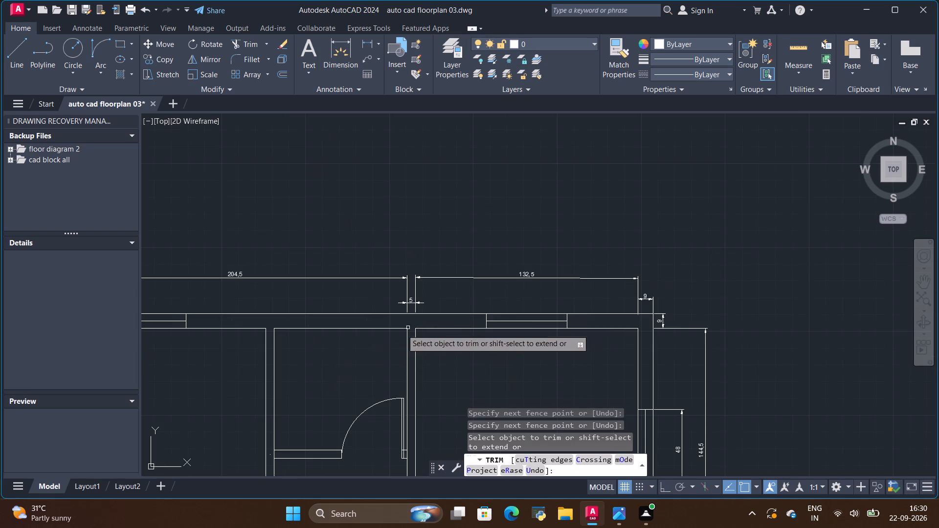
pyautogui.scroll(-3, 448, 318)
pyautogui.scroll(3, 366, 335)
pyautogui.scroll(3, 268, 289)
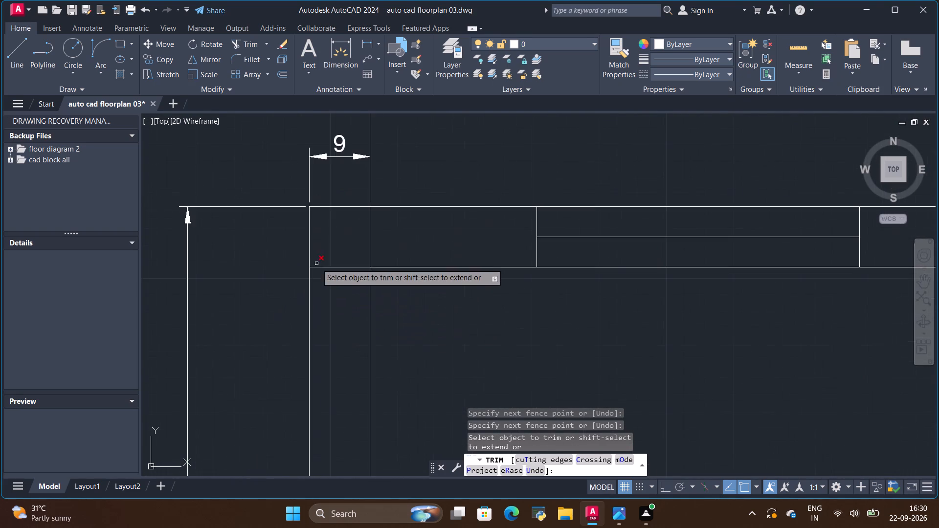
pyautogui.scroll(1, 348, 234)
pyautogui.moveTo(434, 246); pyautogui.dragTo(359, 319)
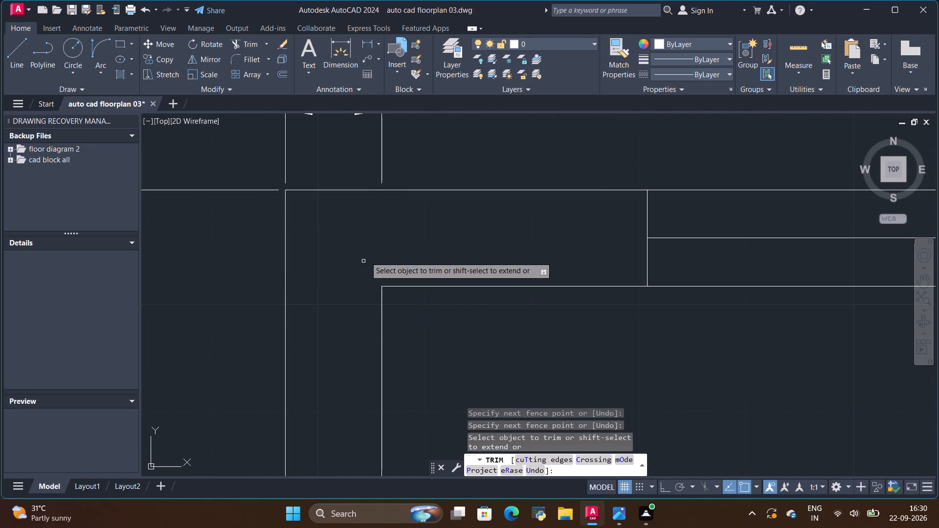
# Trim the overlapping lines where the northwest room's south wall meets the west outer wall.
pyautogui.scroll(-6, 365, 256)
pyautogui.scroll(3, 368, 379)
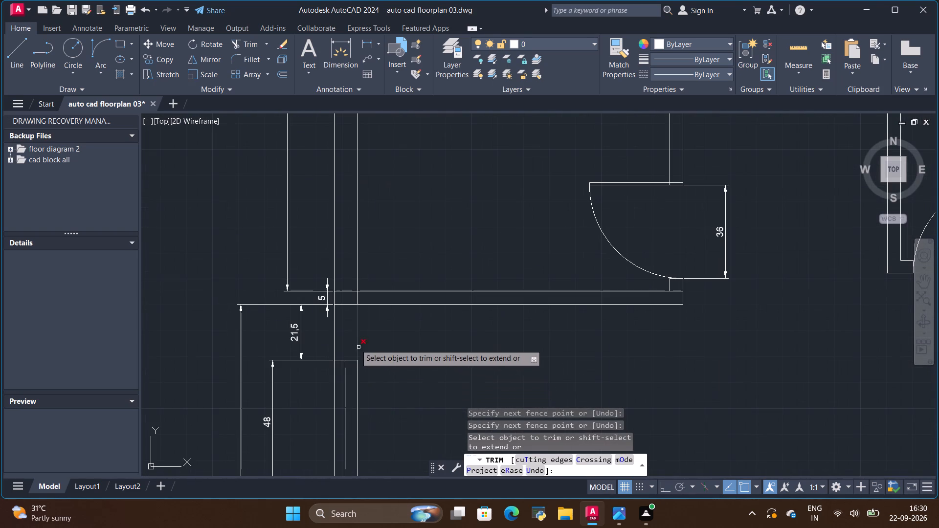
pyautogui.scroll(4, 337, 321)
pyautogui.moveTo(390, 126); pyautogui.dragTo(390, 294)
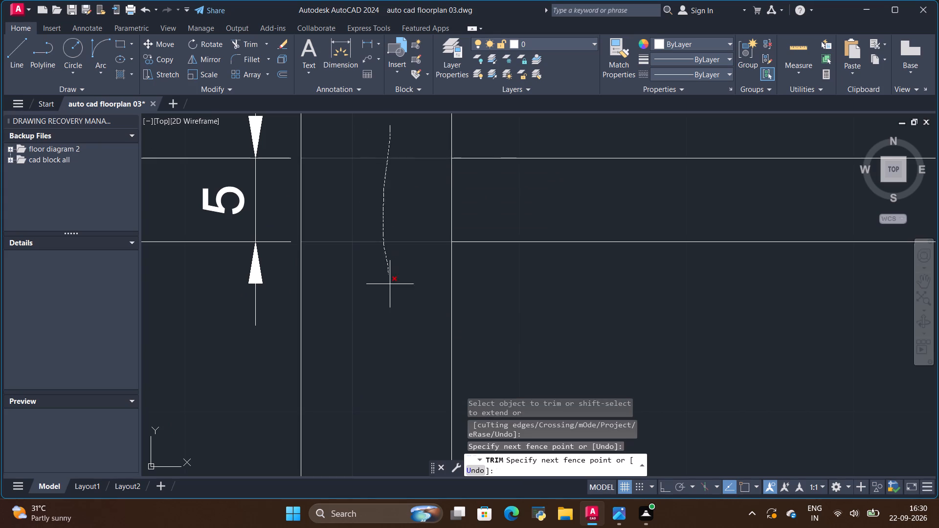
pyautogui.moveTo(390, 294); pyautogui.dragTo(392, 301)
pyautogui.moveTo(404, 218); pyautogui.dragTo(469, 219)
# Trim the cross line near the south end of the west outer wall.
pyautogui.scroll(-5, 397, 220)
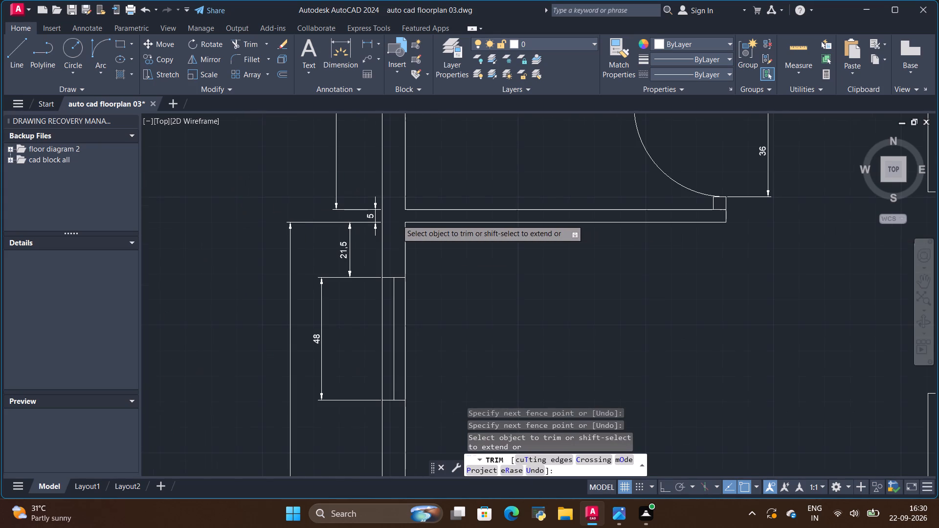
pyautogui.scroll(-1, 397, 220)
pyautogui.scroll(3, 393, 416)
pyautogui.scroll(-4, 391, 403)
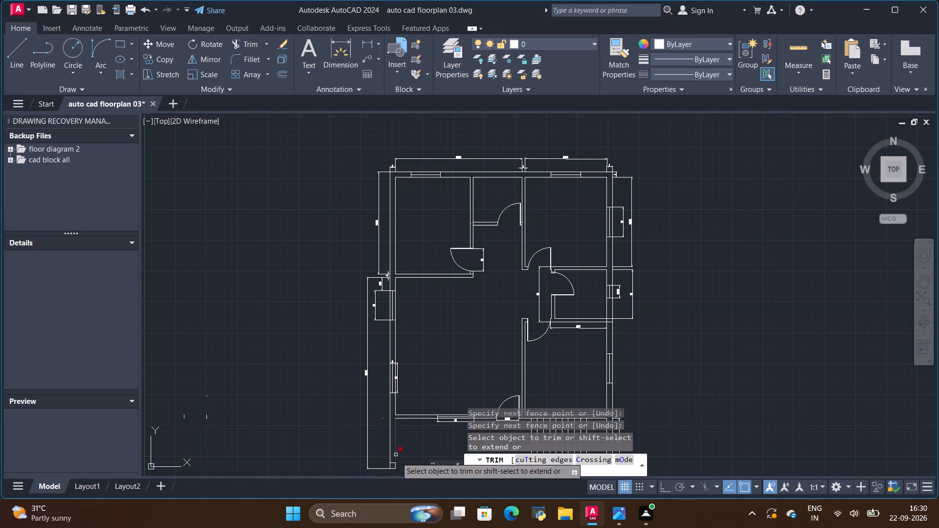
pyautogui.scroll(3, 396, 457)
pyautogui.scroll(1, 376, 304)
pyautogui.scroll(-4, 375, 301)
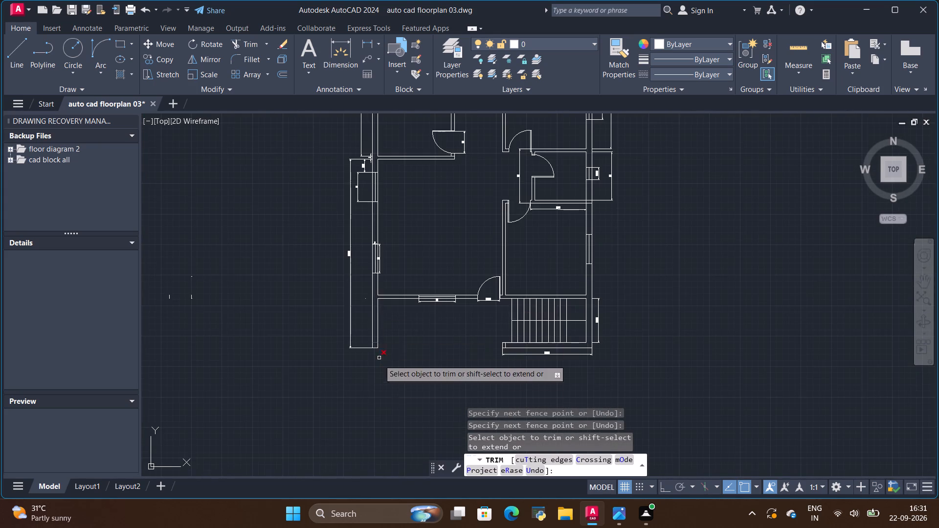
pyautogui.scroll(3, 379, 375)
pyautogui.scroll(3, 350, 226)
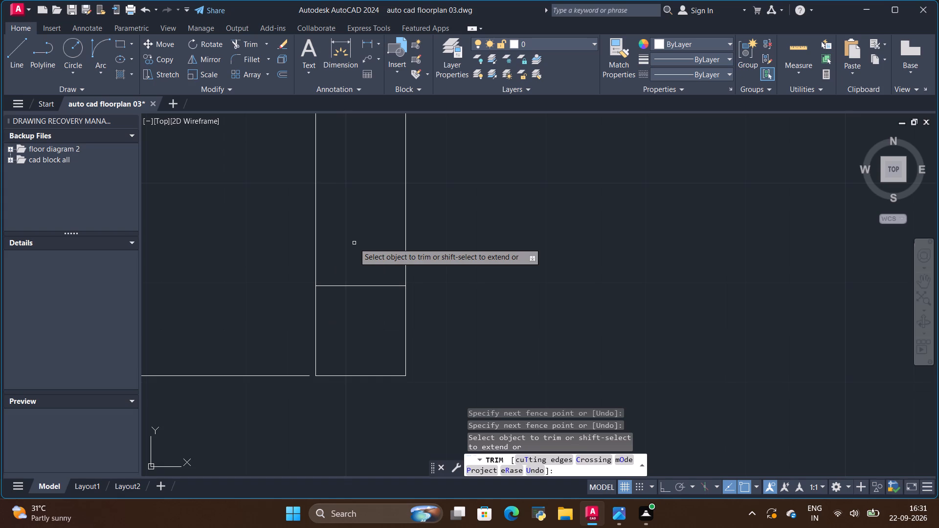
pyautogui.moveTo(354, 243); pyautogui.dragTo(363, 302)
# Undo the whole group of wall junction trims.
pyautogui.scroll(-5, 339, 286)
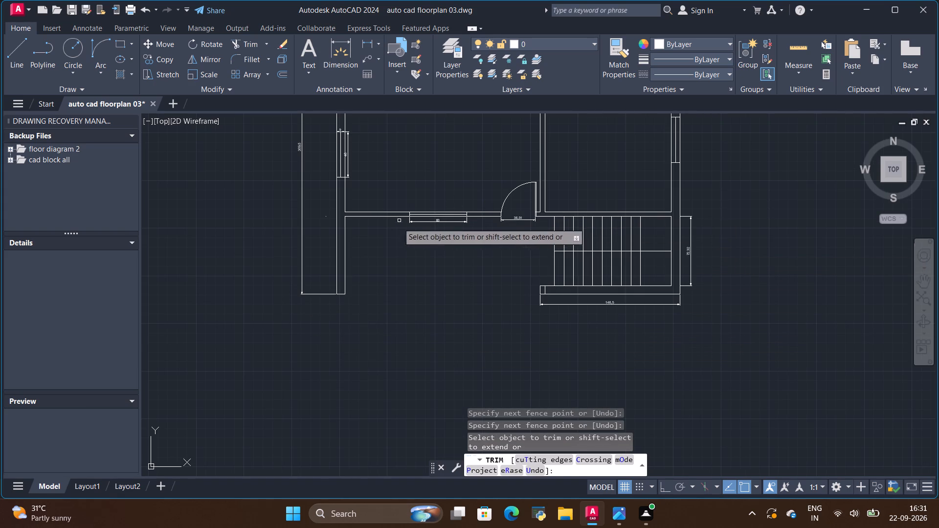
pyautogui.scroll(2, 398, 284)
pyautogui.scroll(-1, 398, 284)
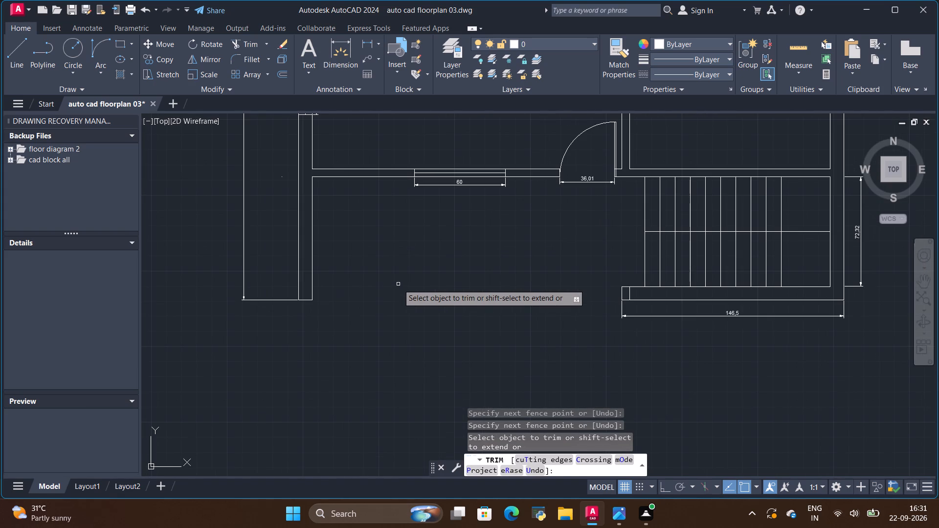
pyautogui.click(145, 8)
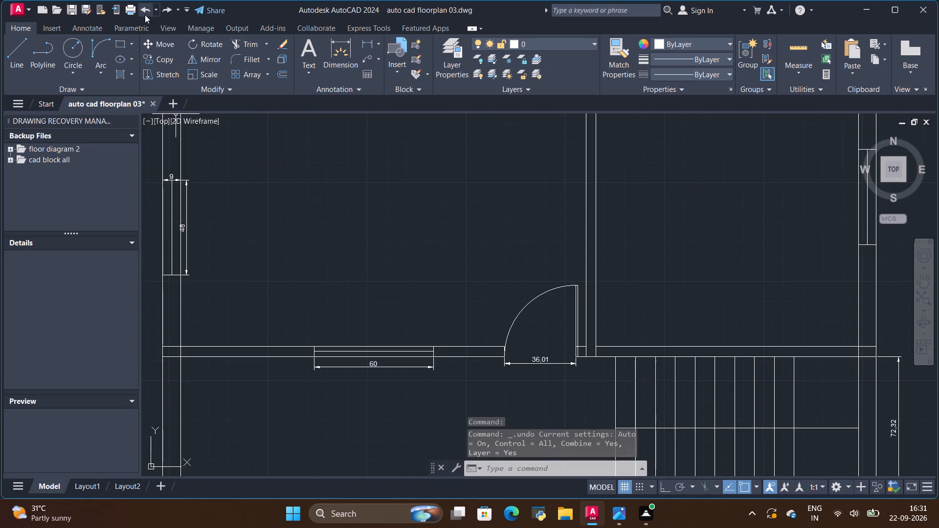
# Trim the overlapping lines where the wall north of the staircase meets the east outer wall.
pyautogui.scroll(-4, 398, 262)
pyautogui.scroll(3, 360, 291)
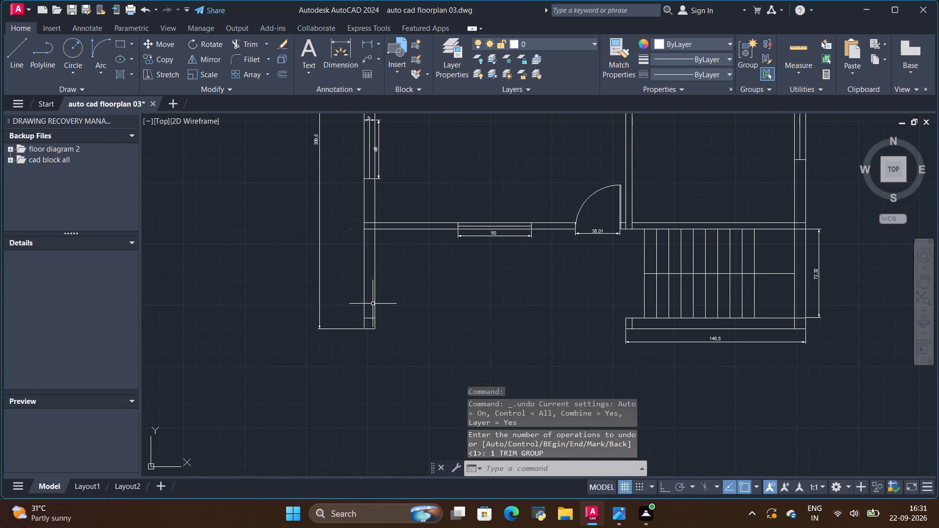
pyautogui.scroll(-3, 373, 304)
pyautogui.scroll(3, 462, 283)
pyautogui.scroll(2, 528, 296)
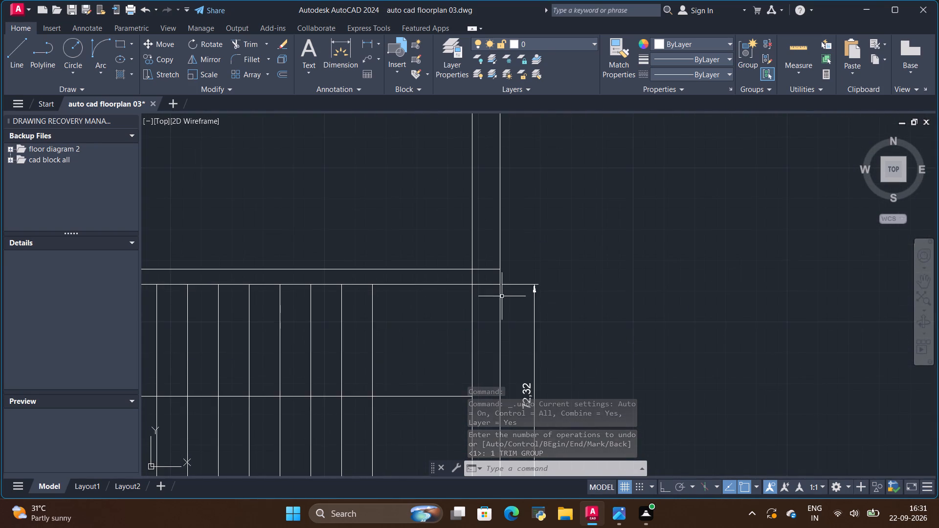
pyautogui.scroll(3, 491, 294)
pyautogui.moveTo(469, 170); pyautogui.dragTo(476, 300)
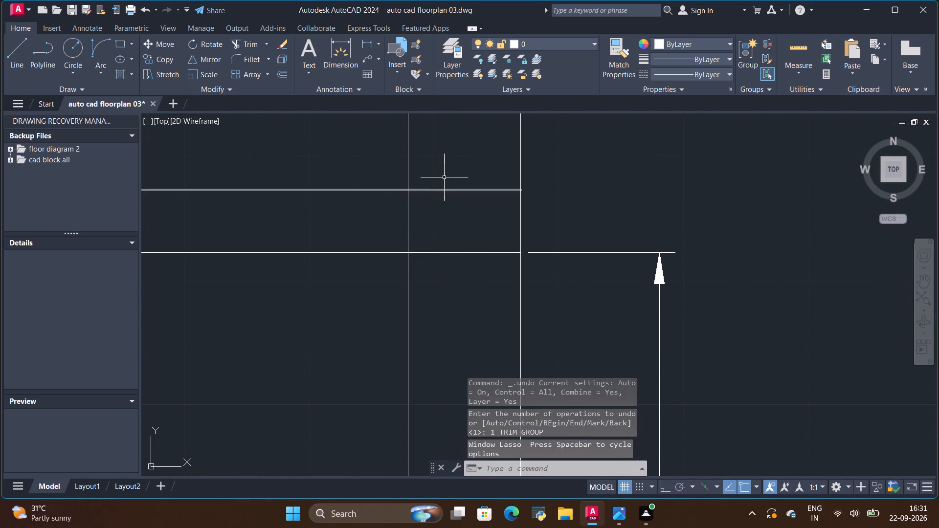
pyautogui.moveTo(444, 177); pyautogui.dragTo(448, 229)
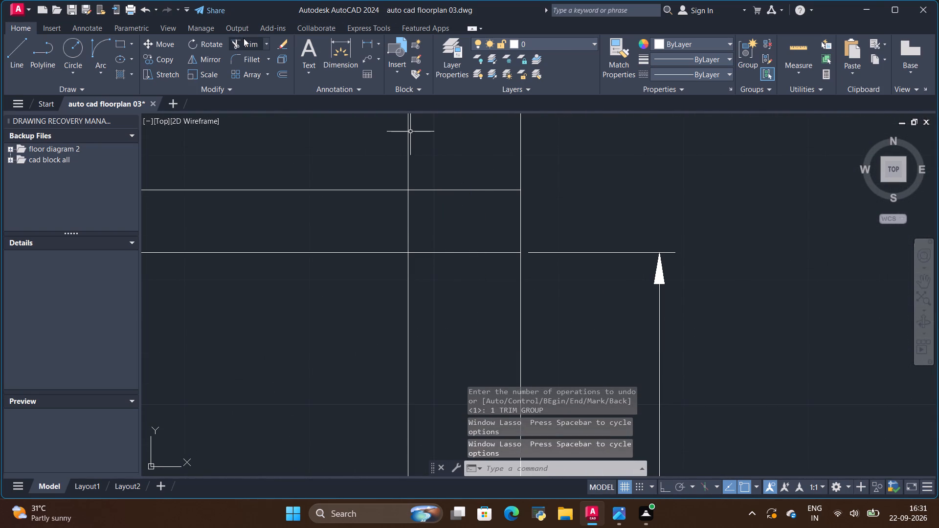
pyautogui.click(244, 38)
pyautogui.moveTo(456, 137); pyautogui.dragTo(477, 315)
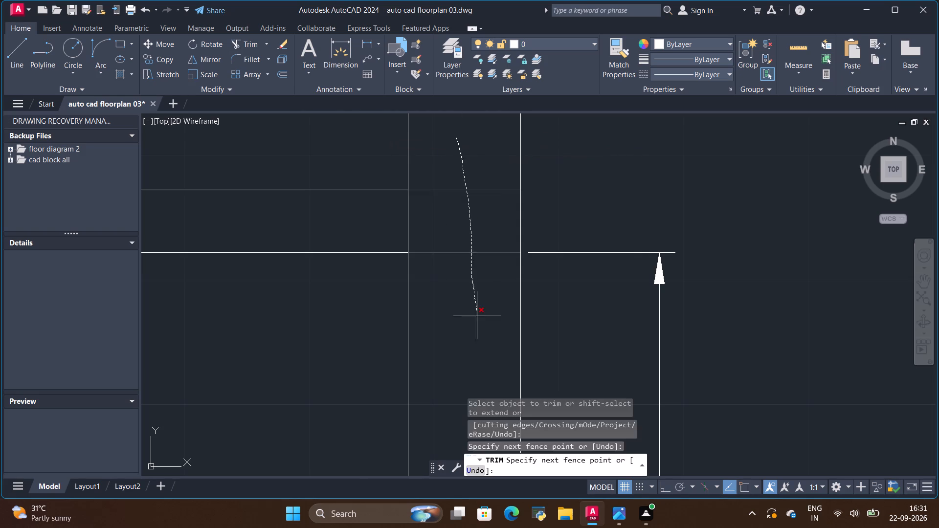
pyautogui.moveTo(477, 315); pyautogui.dragTo(477, 314)
pyautogui.moveTo(444, 242); pyautogui.dragTo(398, 231)
# Trim the inner wall lines crossing at the southeast corner, beside the staircase.
pyautogui.scroll(-4, 447, 234)
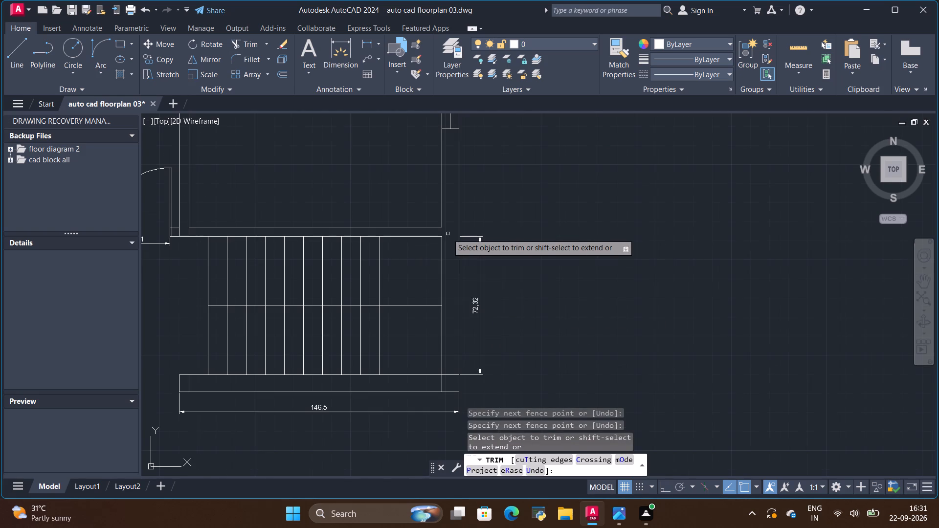
pyautogui.scroll(5, 442, 389)
pyautogui.moveTo(461, 184); pyautogui.dragTo(477, 296)
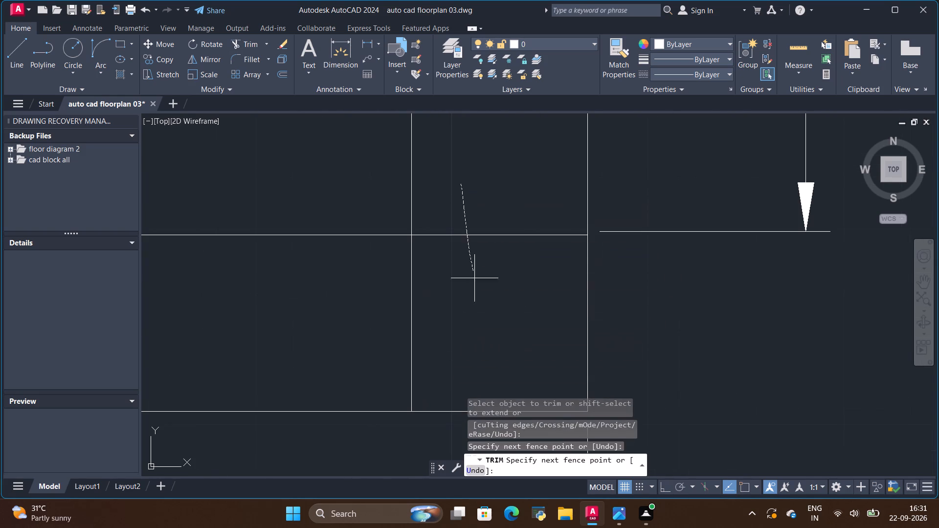
pyautogui.moveTo(477, 296); pyautogui.dragTo(406, 322)
# Trim the short cross line near the west end of the wall south of the staircase.
pyautogui.scroll(-7, 514, 301)
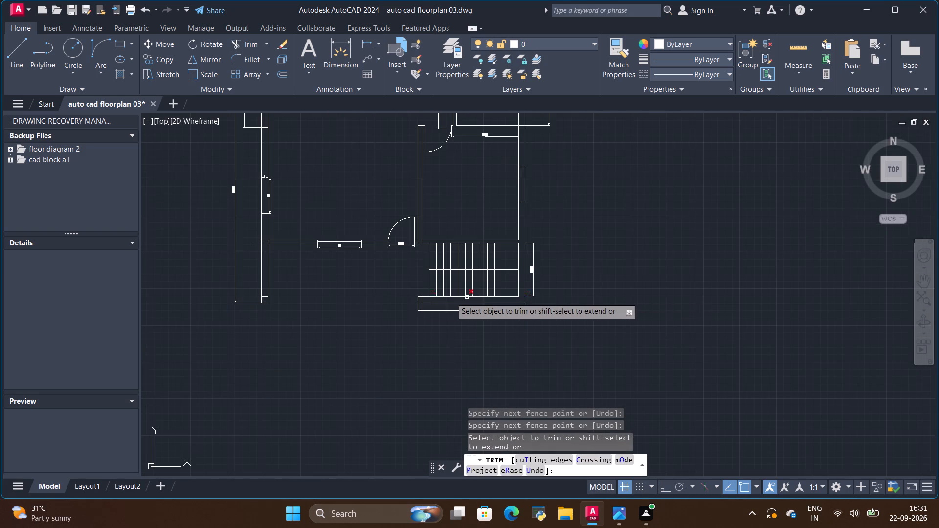
pyautogui.scroll(6, 412, 297)
pyautogui.moveTo(479, 305); pyautogui.dragTo(443, 315)
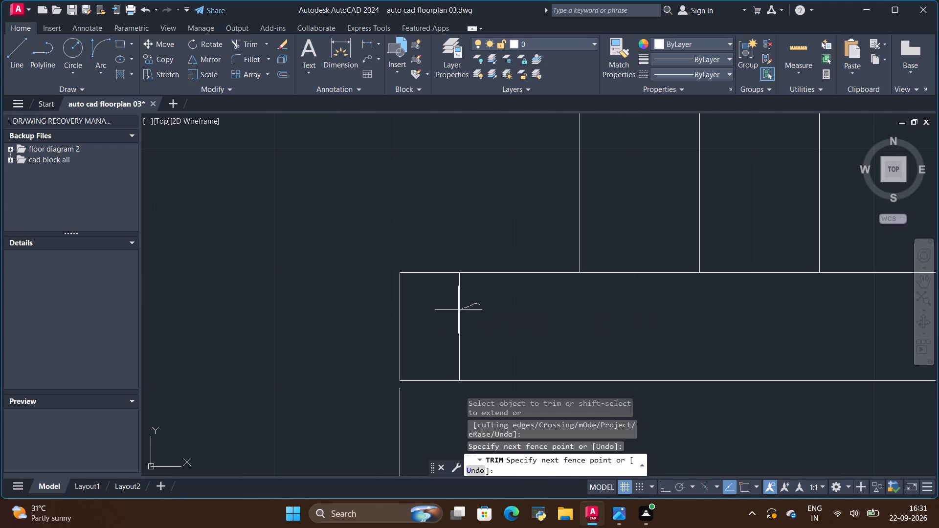
pyautogui.moveTo(443, 315); pyautogui.dragTo(442, 315)
# Trim the overlapping lines where the large room's south wall, with the 60 window, meets the west outer wall.
pyautogui.scroll(-7, 503, 309)
pyautogui.scroll(1, 381, 319)
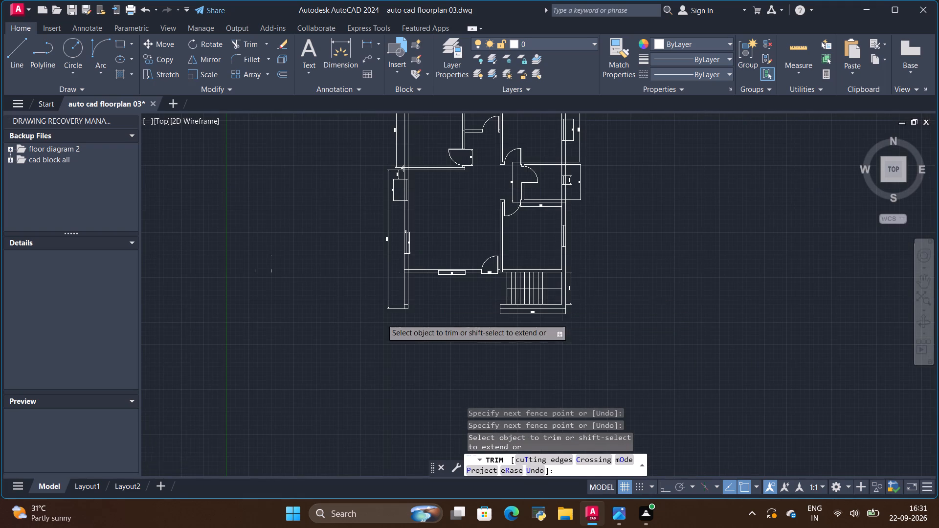
pyautogui.scroll(3, 410, 287)
pyautogui.scroll(-4, 429, 289)
pyautogui.scroll(3, 440, 242)
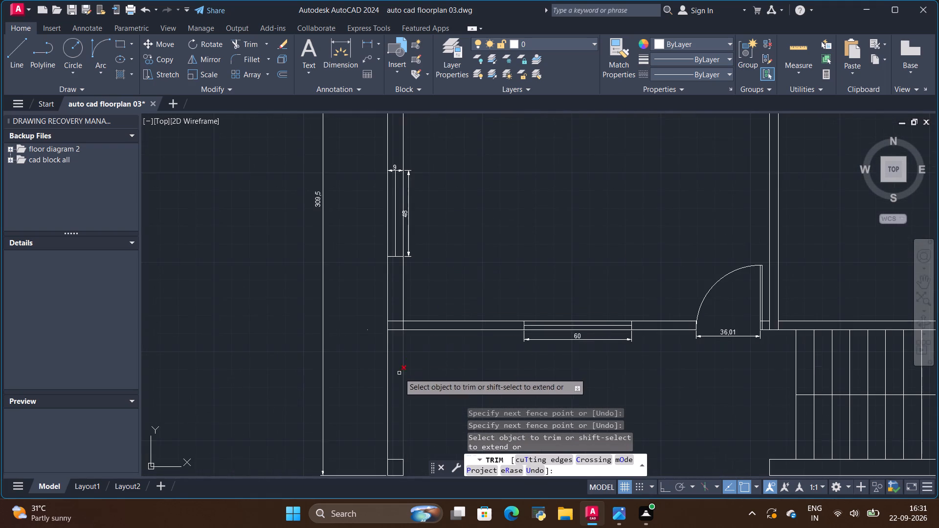
pyautogui.scroll(3, 396, 364)
pyautogui.moveTo(389, 176); pyautogui.dragTo(396, 291)
pyautogui.scroll(2, 408, 249)
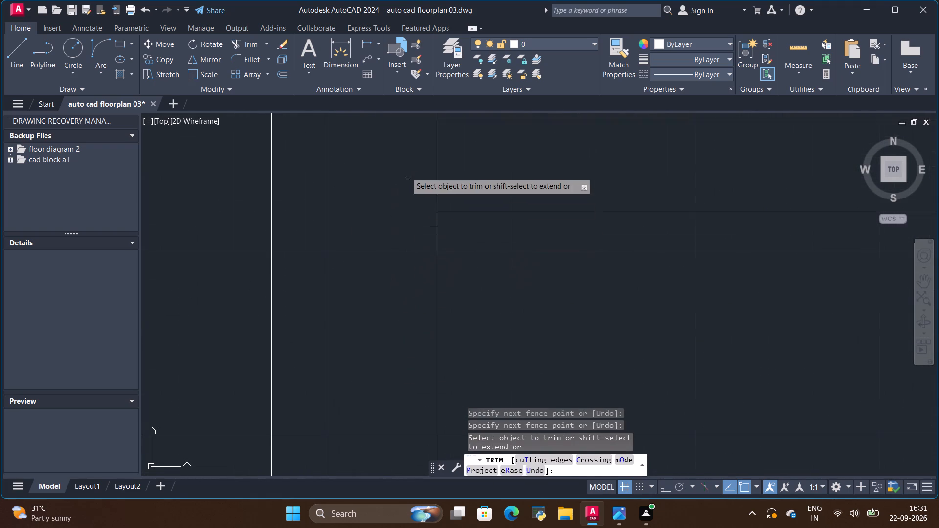
pyautogui.moveTo(403, 166); pyautogui.dragTo(471, 165)
# Trim the overlapping lines where the northwest room's south wall meets the west outer wall.
pyautogui.scroll(-8, 478, 225)
pyautogui.scroll(2, 473, 114)
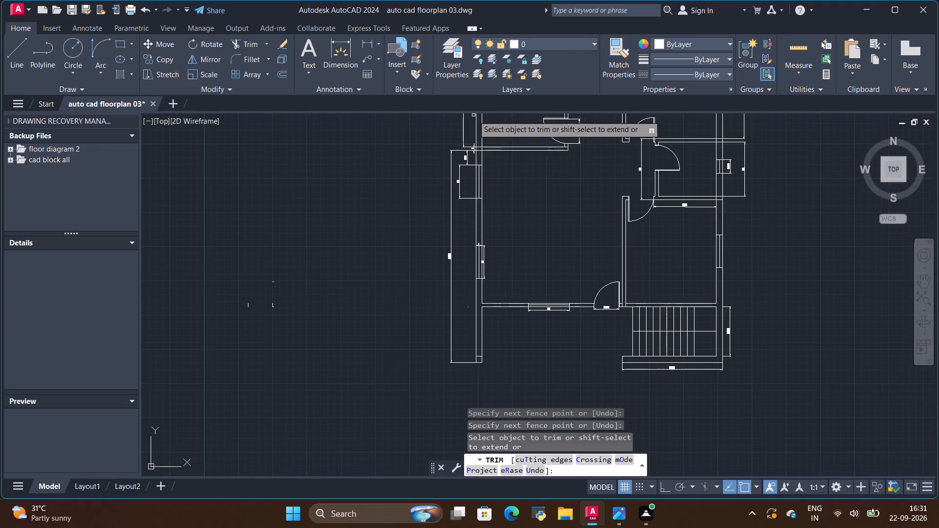
pyautogui.scroll(3, 480, 117)
pyautogui.scroll(3, 476, 249)
pyautogui.moveTo(443, 180); pyautogui.dragTo(448, 230)
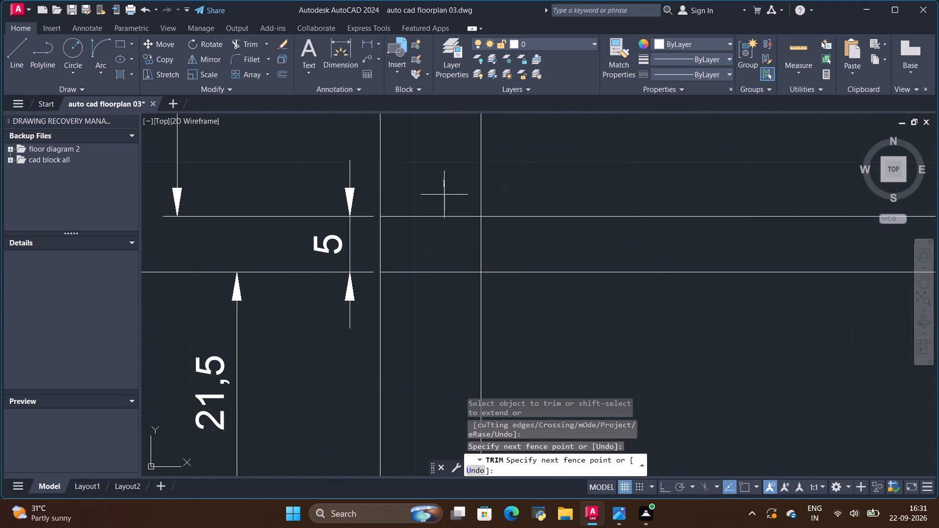
pyautogui.moveTo(448, 230); pyautogui.dragTo(455, 286)
pyautogui.scroll(2, 455, 282)
pyautogui.moveTo(459, 229); pyautogui.dragTo(529, 221)
# Trim the inner wall lines crossing at the northwest corner of the outer walls.
pyautogui.scroll(-4, 529, 221)
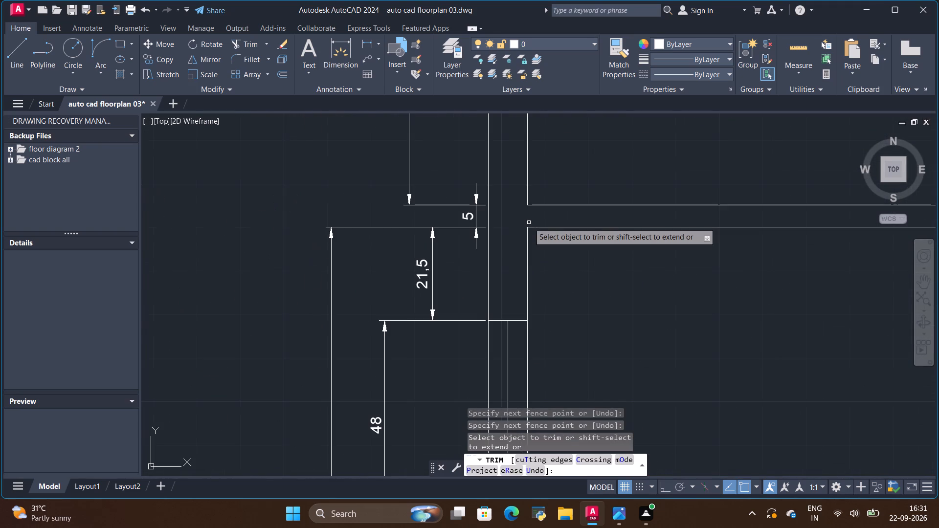
pyautogui.scroll(-5, 529, 223)
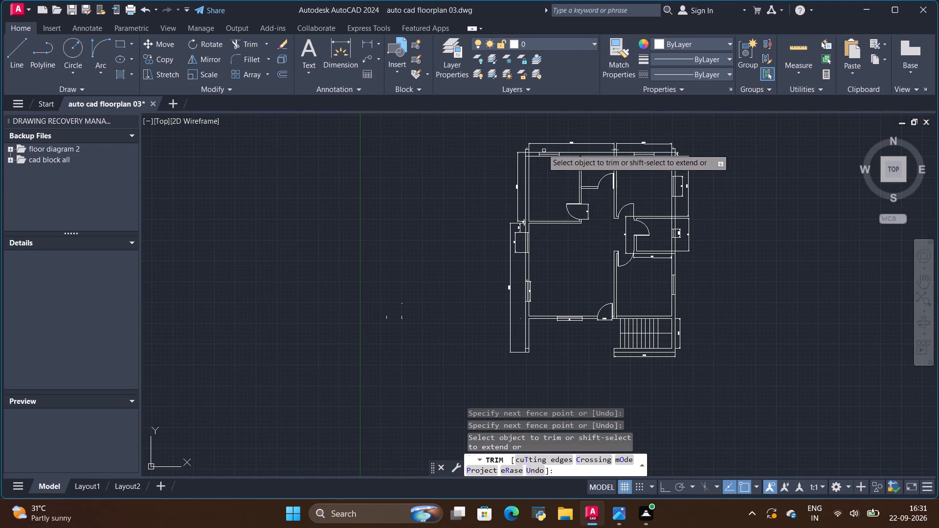
pyautogui.scroll(4, 542, 148)
pyautogui.scroll(2, 437, 201)
pyautogui.moveTo(448, 240); pyautogui.dragTo(448, 233)
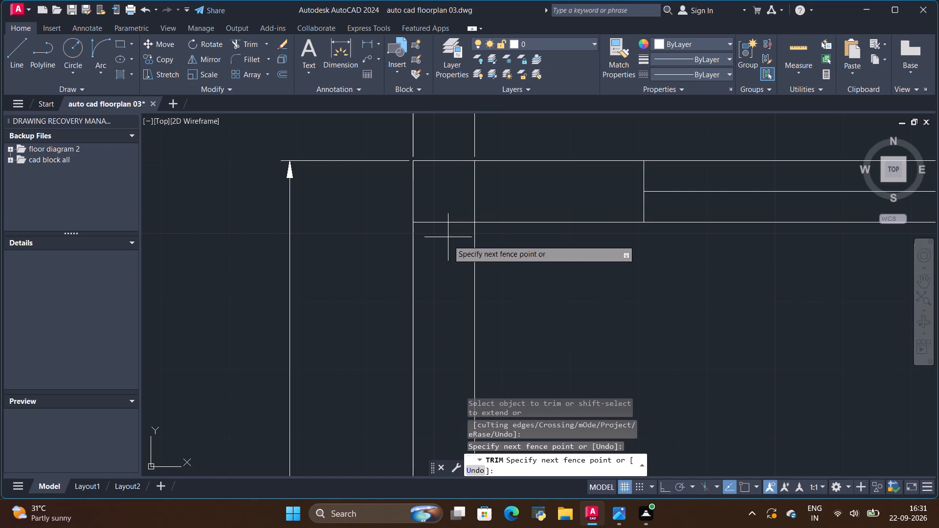
pyautogui.moveTo(448, 233); pyautogui.dragTo(486, 197)
# Trim the overlapping lines where the northeast room's west partition wall meets the north outer wall.
pyautogui.scroll(-4, 386, 210)
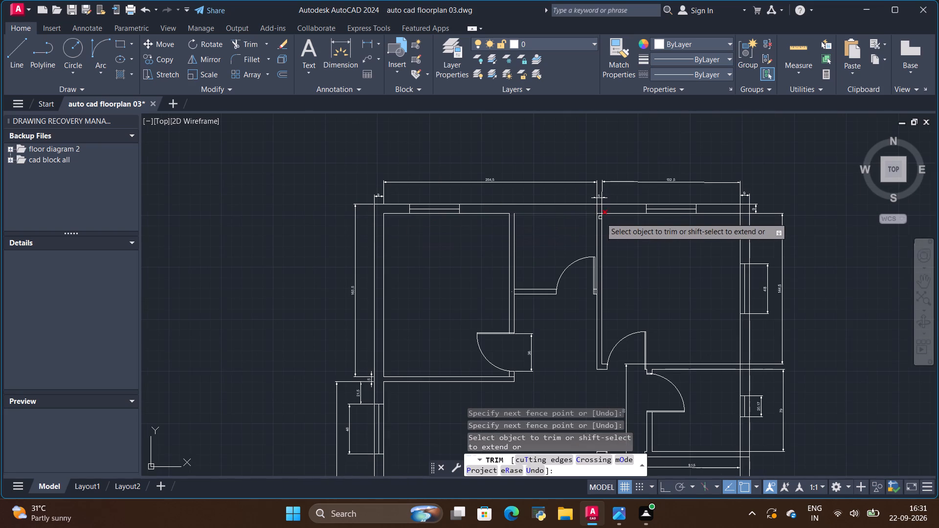
pyautogui.scroll(5, 604, 214)
pyautogui.moveTo(624, 184); pyautogui.dragTo(490, 187)
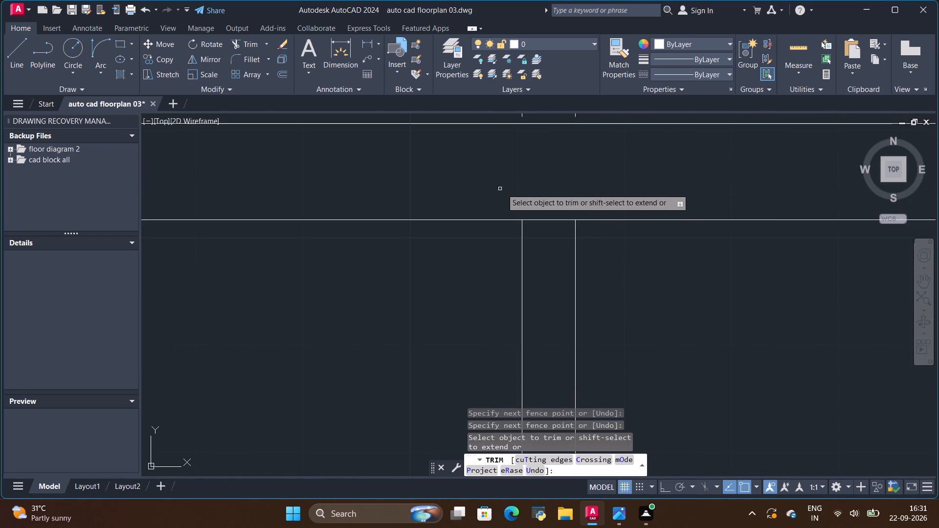
pyautogui.moveTo(536, 188); pyautogui.dragTo(546, 253)
# Trim the inner wall lines crossing at the northeast corner of the outer walls.
pyautogui.scroll(-5, 395, 236)
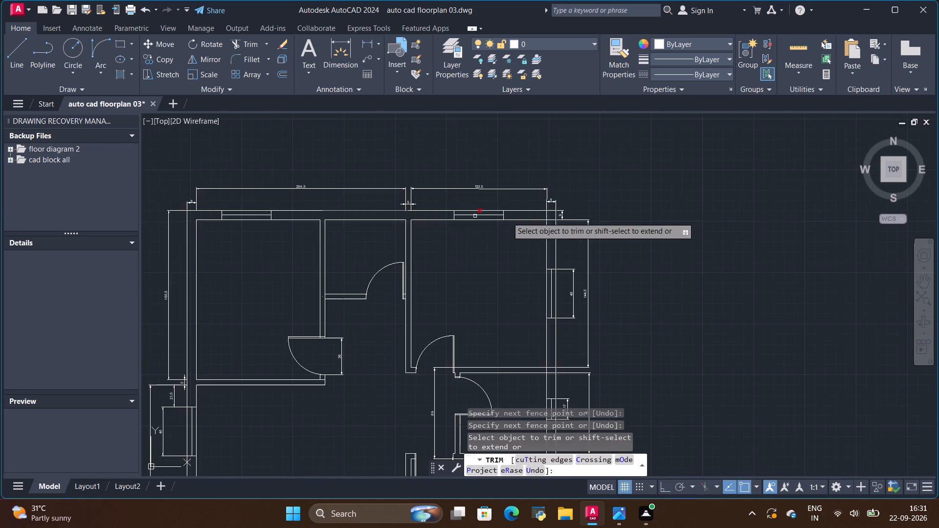
pyautogui.scroll(3, 526, 213)
pyautogui.scroll(2, 606, 222)
pyautogui.moveTo(522, 213); pyautogui.dragTo(629, 253)
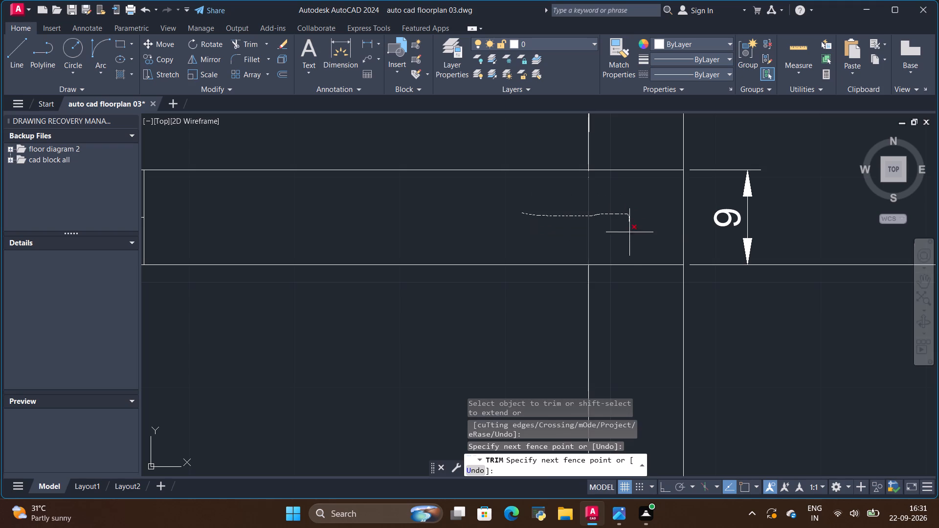
pyautogui.moveTo(629, 253); pyautogui.dragTo(635, 295)
# Trim the overlapping lines where the small east room's south wall meets the east outer wall.
pyautogui.scroll(-3, 519, 225)
pyautogui.scroll(-2, 481, 296)
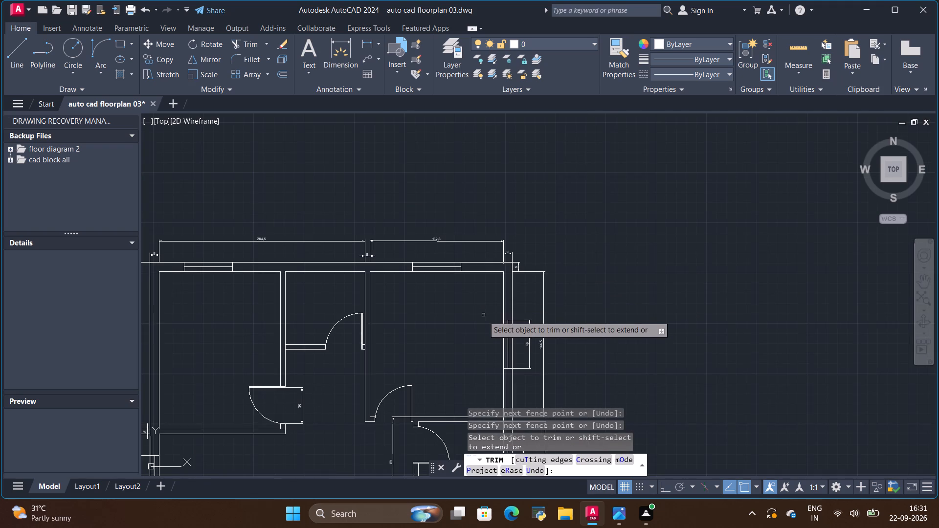
pyautogui.scroll(-2, 482, 305)
pyautogui.scroll(-1, 508, 334)
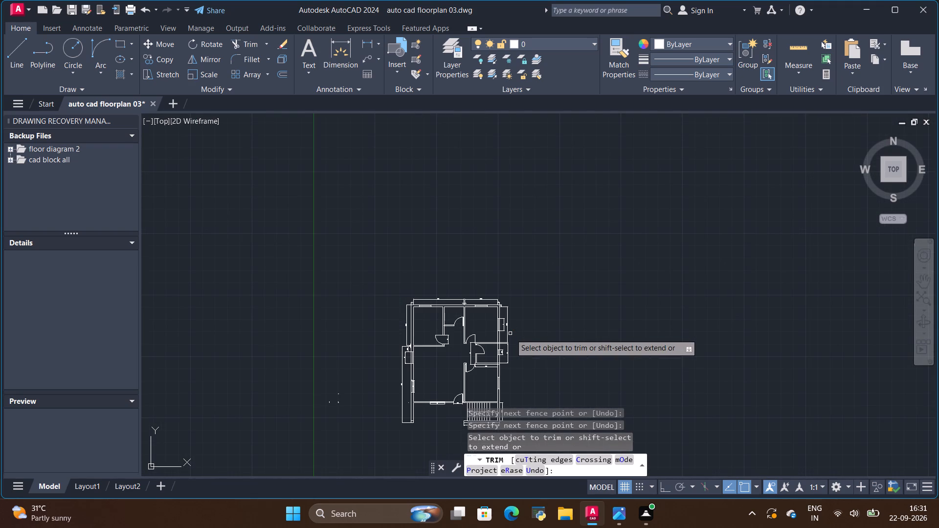
pyautogui.scroll(-1, 527, 289)
pyautogui.scroll(2, 496, 373)
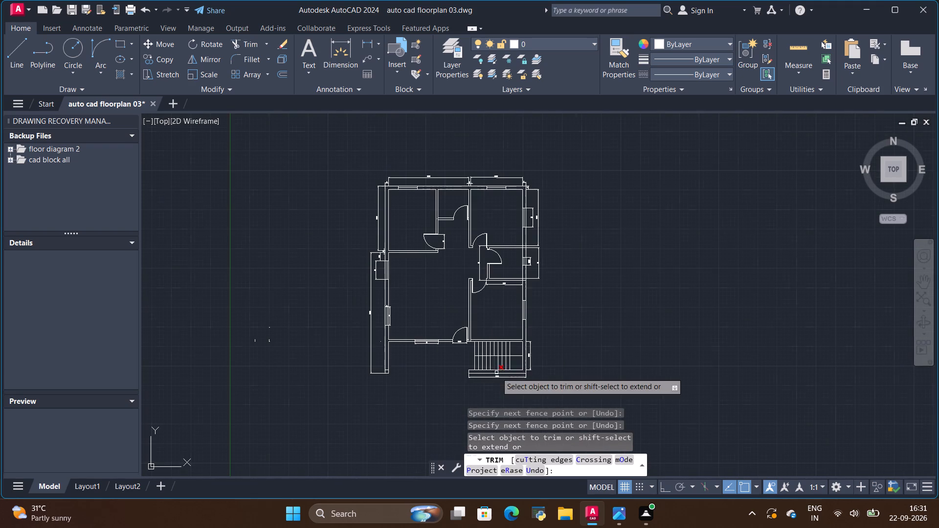
pyautogui.scroll(2, 516, 310)
pyautogui.scroll(2, 526, 244)
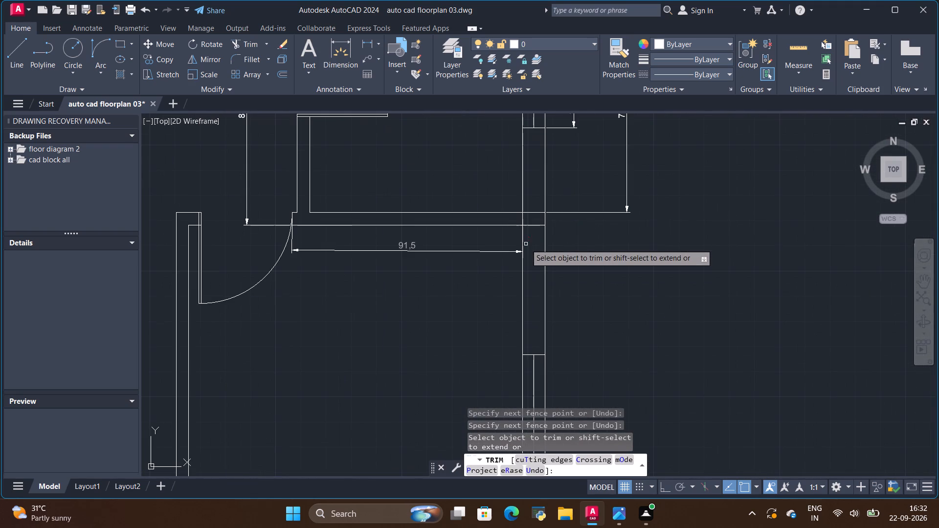
pyautogui.scroll(4, 537, 221)
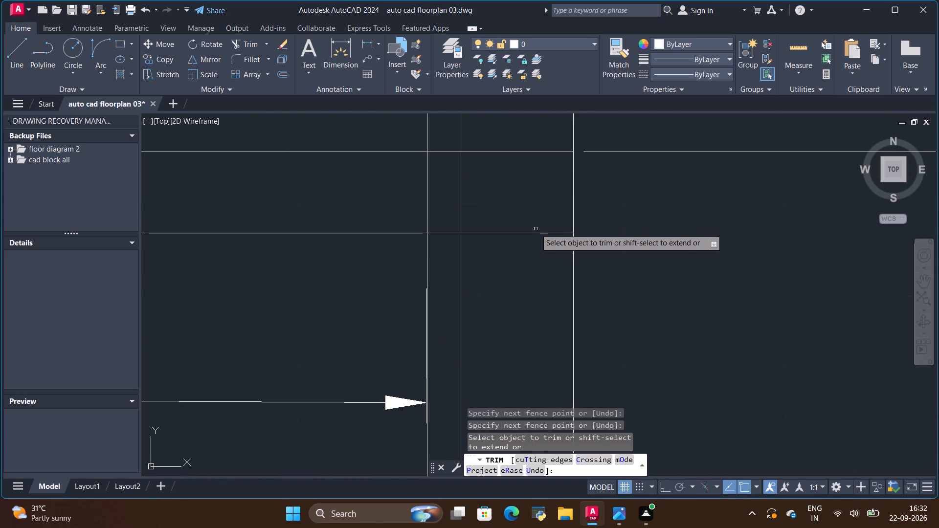
pyautogui.scroll(-2, 536, 229)
pyautogui.moveTo(527, 181); pyautogui.dragTo(532, 280)
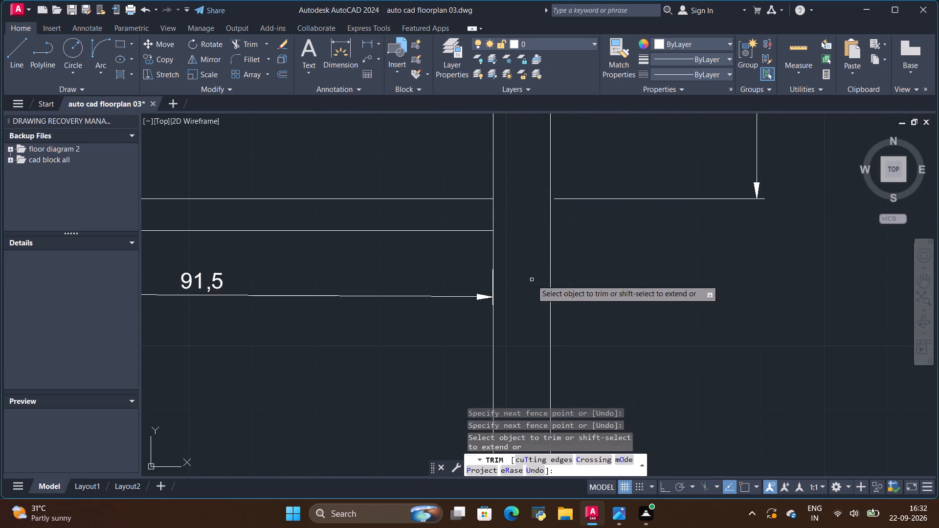
pyautogui.moveTo(521, 227); pyautogui.dragTo(478, 220)
# Trim the overlapping lines where the small east room's north wall meets the east outer wall.
pyautogui.scroll(-3, 504, 217)
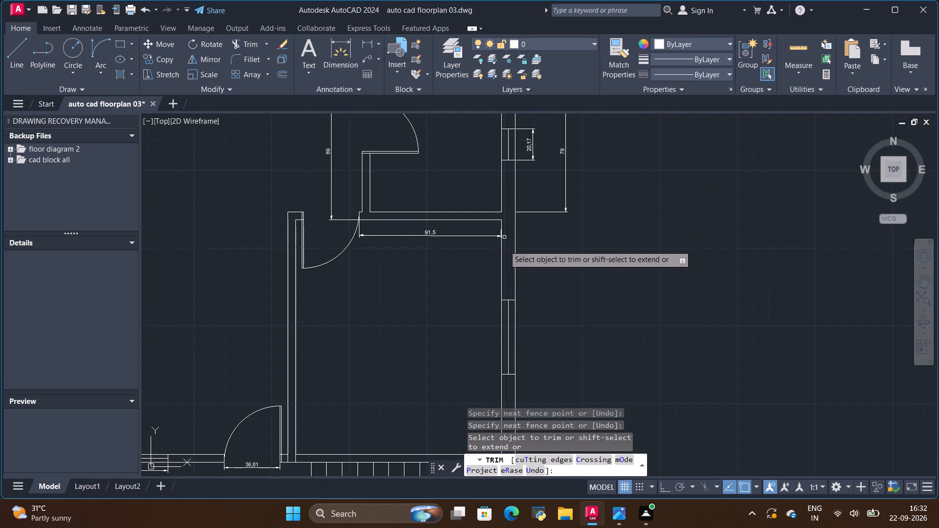
pyautogui.scroll(-2, 514, 304)
pyautogui.scroll(2, 512, 225)
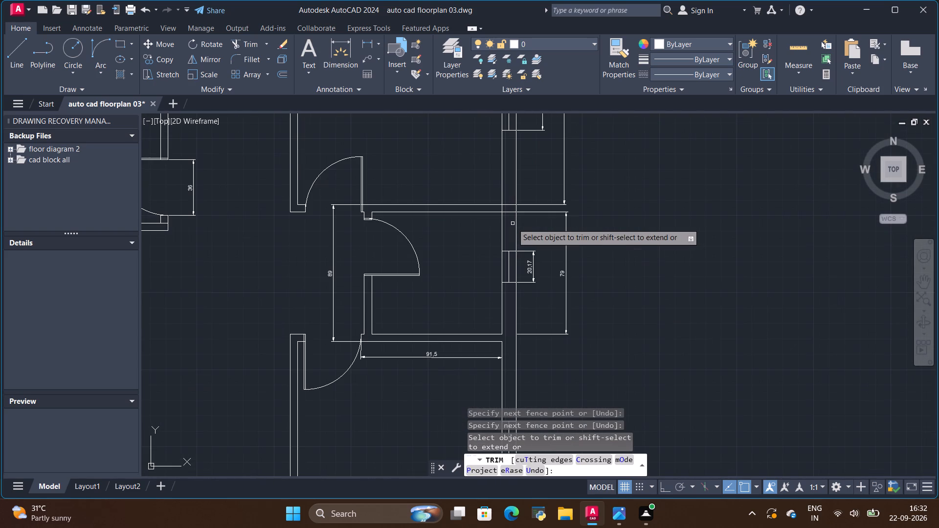
pyautogui.scroll(2, 513, 223)
pyautogui.moveTo(503, 152); pyautogui.dragTo(501, 223)
pyautogui.scroll(1, 497, 189)
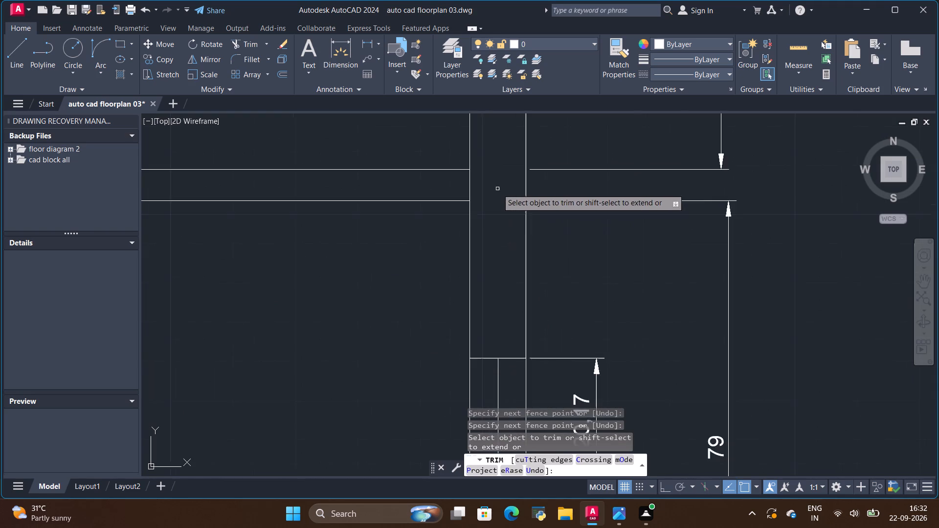
pyautogui.scroll(1, 497, 189)
pyautogui.moveTo(477, 183); pyautogui.dragTo(455, 185)
pyautogui.moveTo(455, 186); pyautogui.dragTo(435, 186)
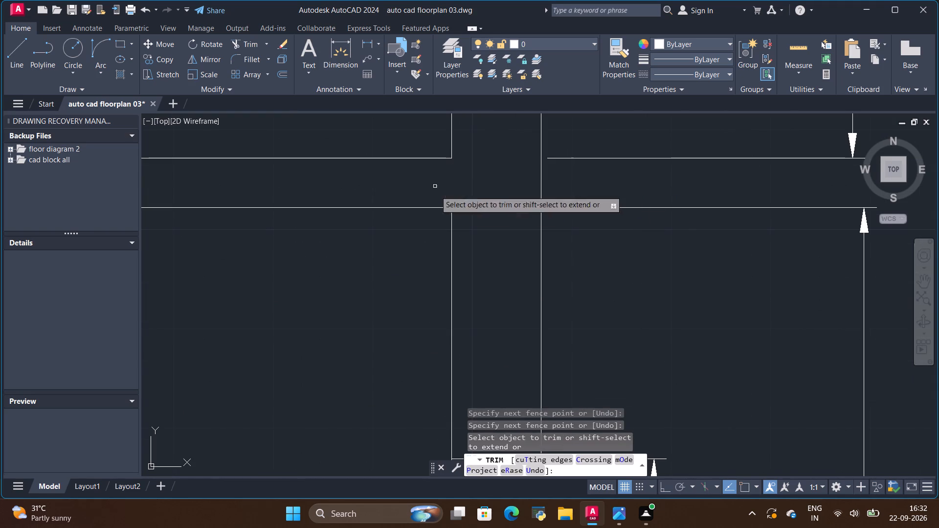
# Trim the northeast room's west partition line where the small north room's door jamb joins it.
pyautogui.scroll(-7, 500, 206)
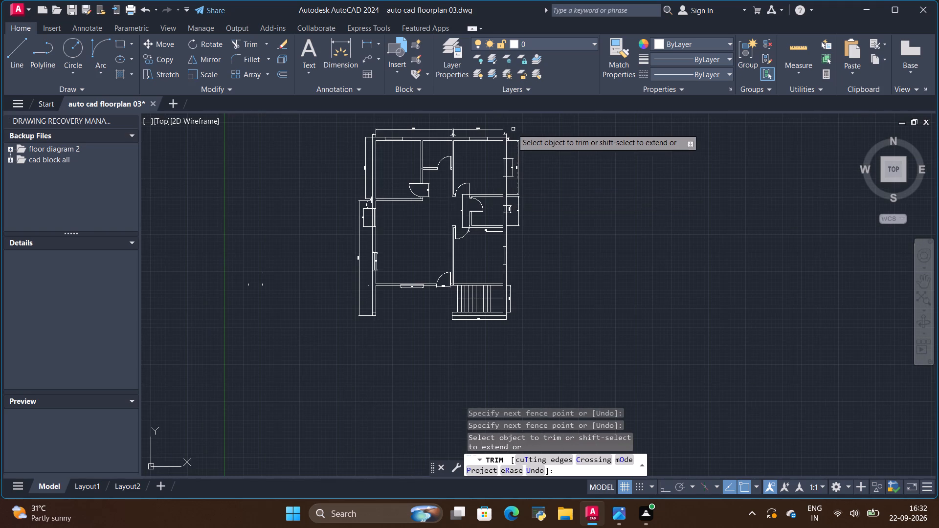
pyautogui.scroll(3, 503, 128)
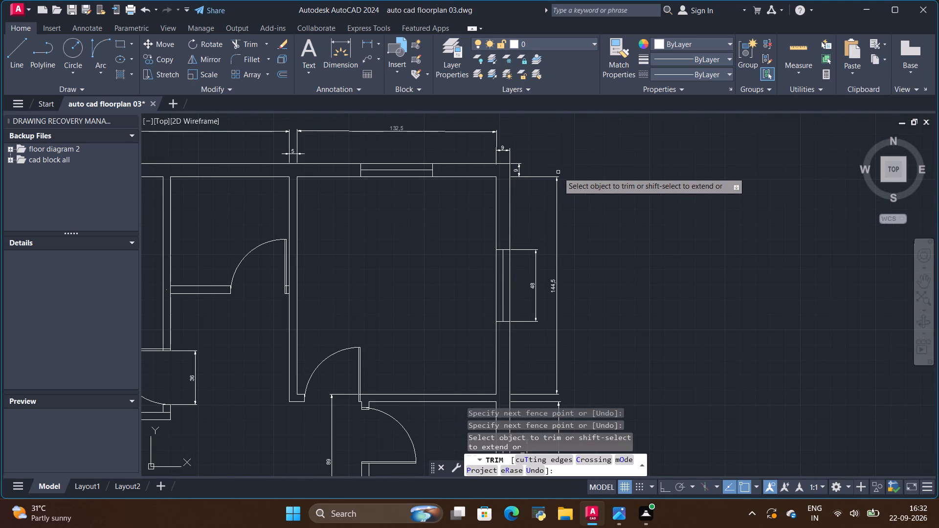
pyautogui.scroll(2, 259, 303)
pyautogui.scroll(4, 330, 278)
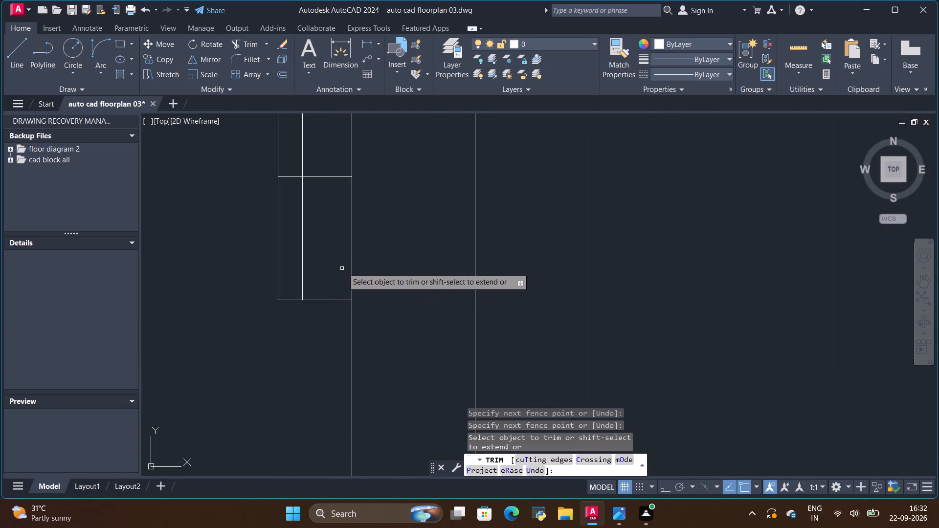
pyautogui.click(355, 260)
pyautogui.click(350, 263)
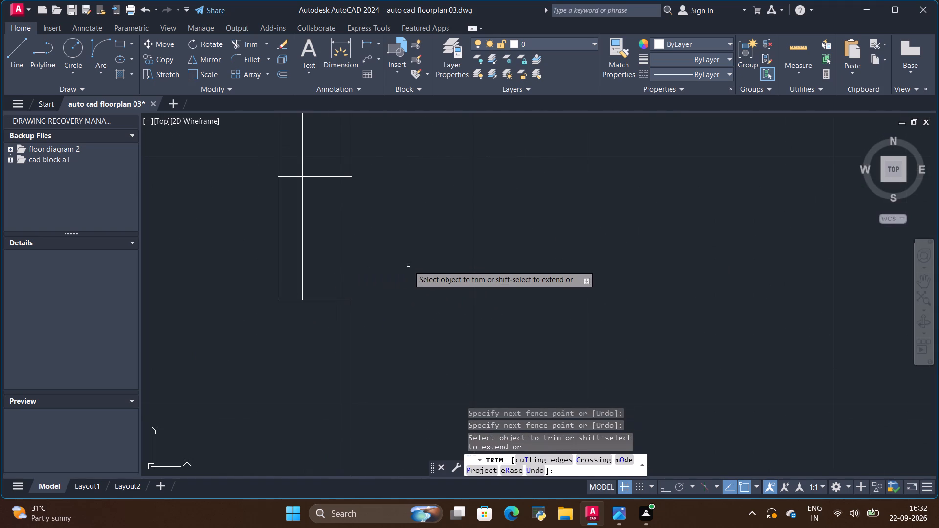
# Trim the partition line where the small north room's south wall meets the northwest room's east wall.
pyautogui.scroll(-5, 408, 265)
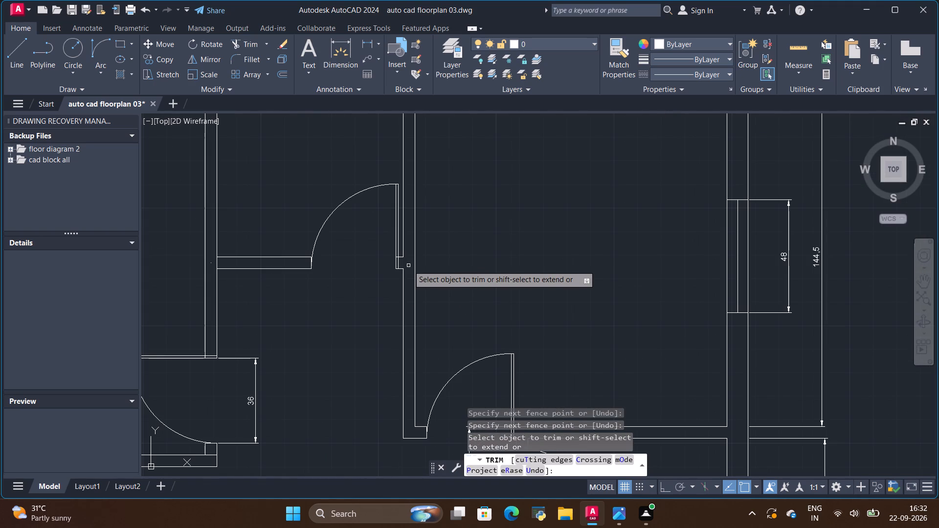
pyautogui.scroll(2, 180, 251)
pyautogui.scroll(2, 247, 278)
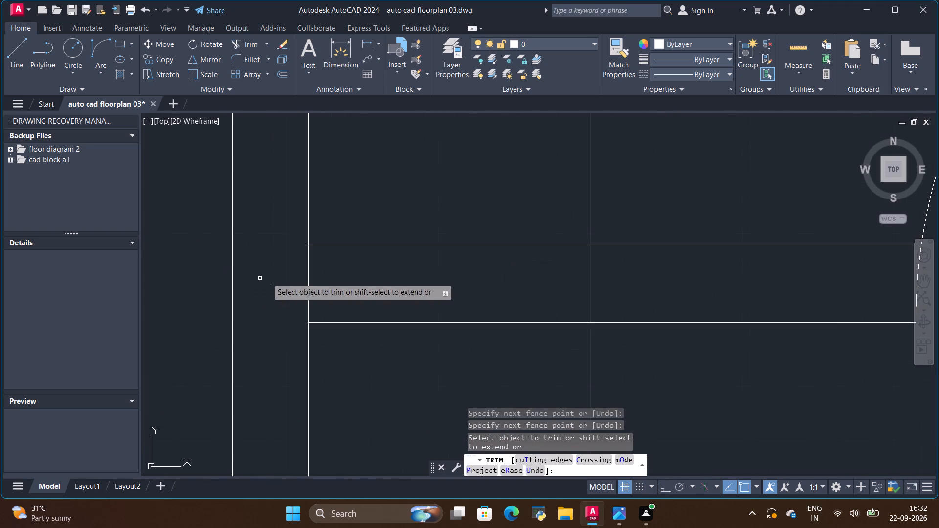
pyautogui.moveTo(325, 275); pyautogui.dragTo(285, 288)
pyautogui.scroll(-3, 337, 268)
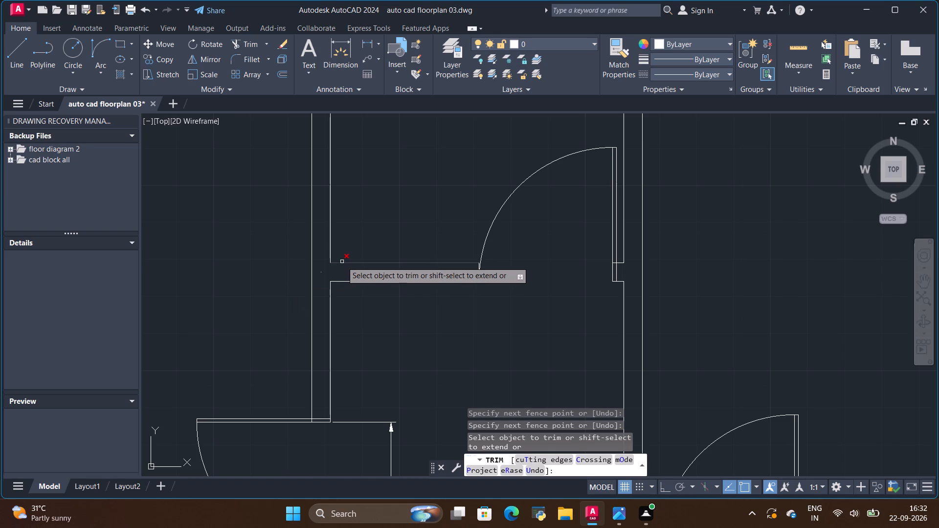
# Save the floor plan drawing.
pyautogui.hotkey('ctrl', 's')
pyautogui.keyDown('ctrl'); pyautogui.click(342, 262); pyautogui.keyUp('ctrl')
# Trim the door-leaf line crossing the north end of the southeast room's west partition.
pyautogui.click(251, 45)
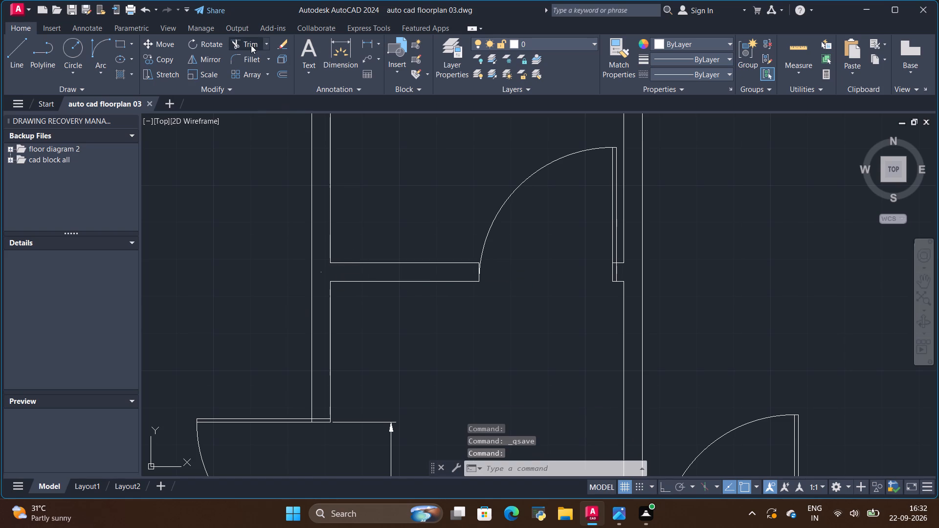
pyautogui.scroll(-4, 368, 227)
pyautogui.scroll(3, 334, 315)
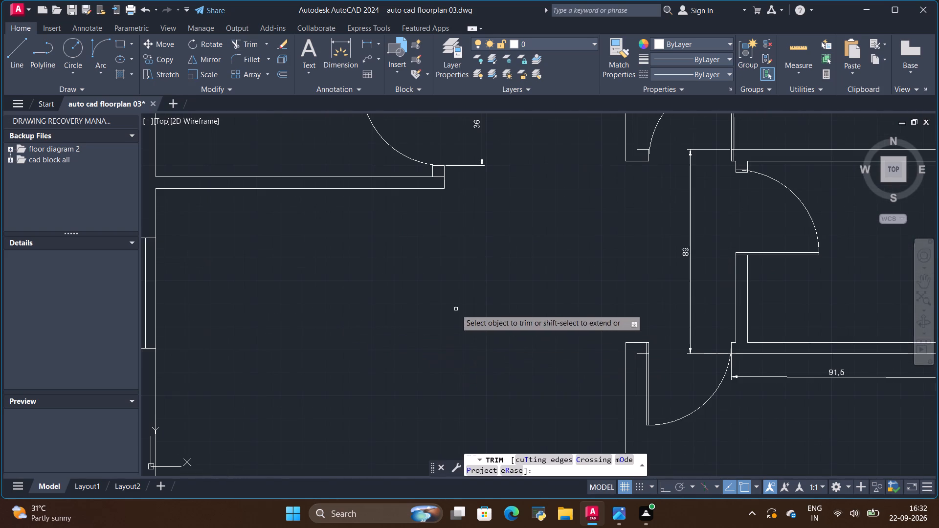
pyautogui.scroll(-2, 450, 306)
pyautogui.scroll(3, 527, 352)
pyautogui.scroll(2, 515, 242)
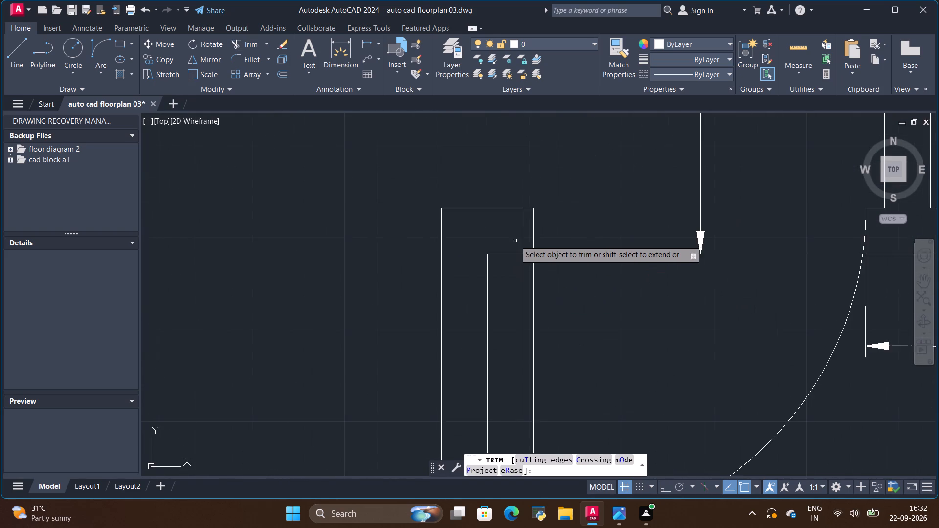
pyautogui.scroll(2, 519, 235)
pyautogui.moveTo(535, 228); pyautogui.dragTo(514, 233)
pyautogui.scroll(-4, 514, 233)
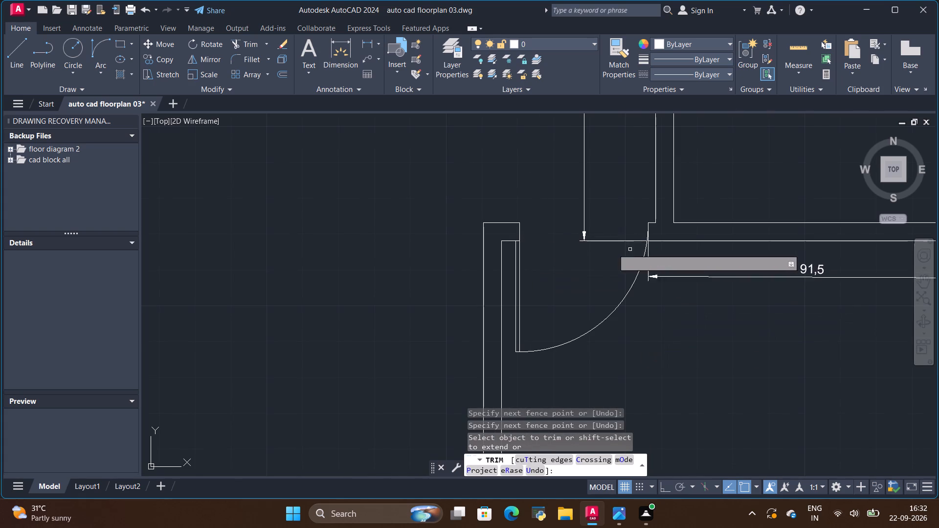
# Trim the partition and door-leaf lines crossing the south wall at the foot of the southeast room's west partition.
pyautogui.scroll(-5, 568, 272)
pyautogui.scroll(7, 562, 322)
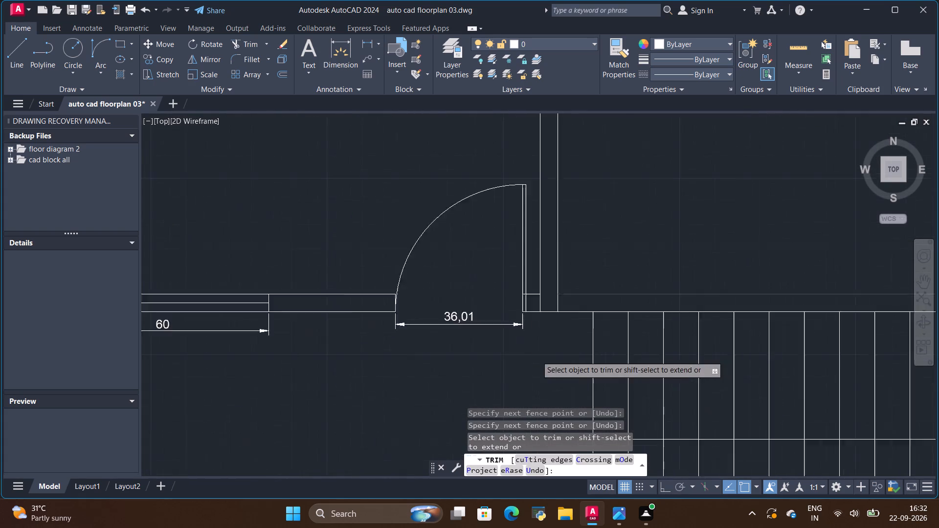
pyautogui.scroll(2, 484, 162)
pyautogui.moveTo(694, 295); pyautogui.dragTo(703, 295)
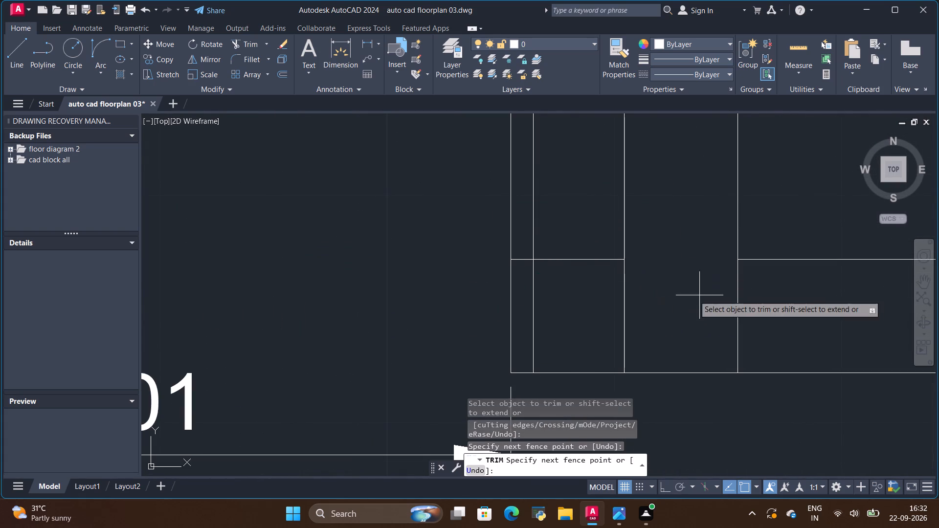
pyautogui.moveTo(703, 295); pyautogui.dragTo(533, 316)
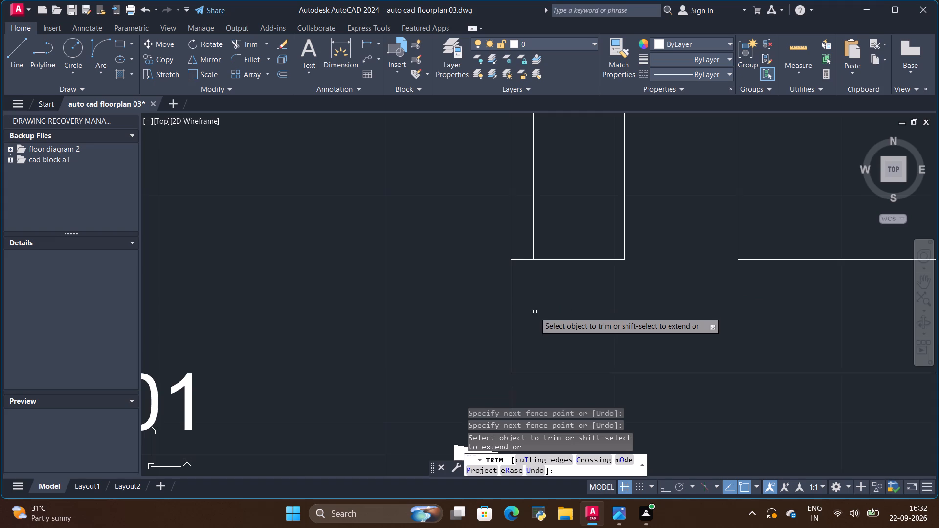
pyautogui.scroll(-4, 542, 293)
pyautogui.scroll(-3, 469, 286)
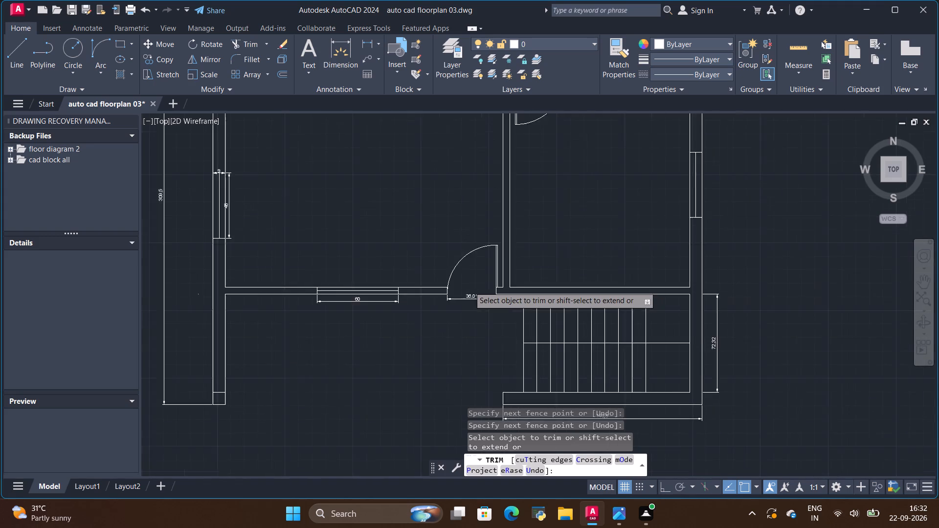
# Trim the northwest room's south wall line crossing the short wall stub below its door.
pyautogui.scroll(1, 302, 285)
pyautogui.scroll(-1, 396, 280)
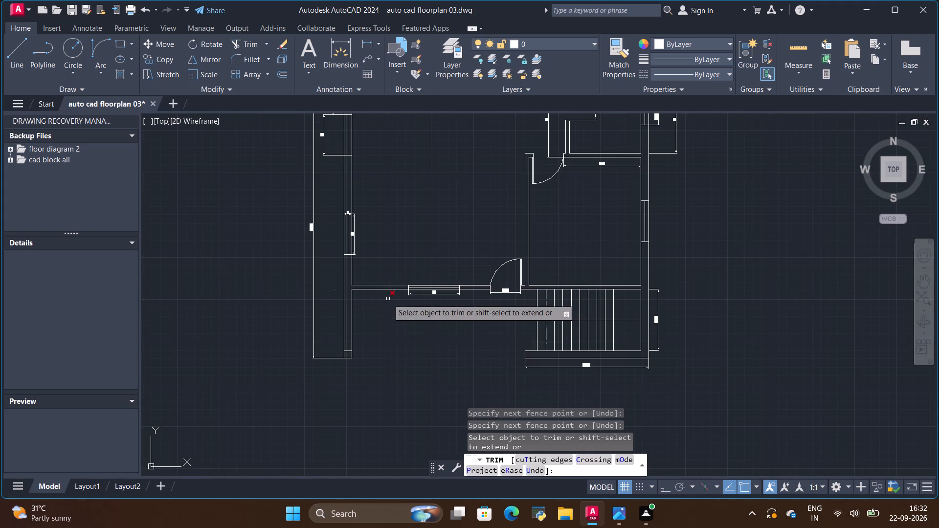
pyautogui.scroll(-2, 367, 342)
pyautogui.scroll(5, 355, 241)
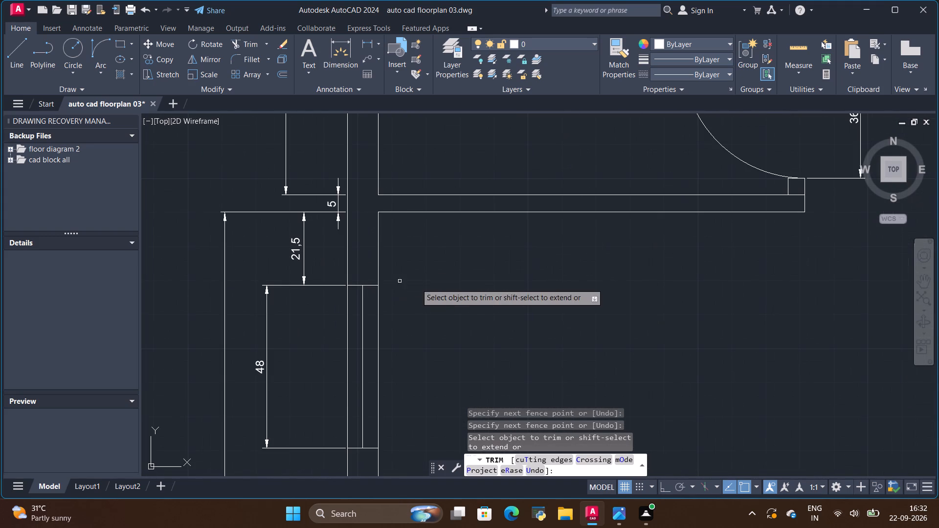
pyautogui.scroll(-2, 407, 269)
pyautogui.scroll(1, 559, 224)
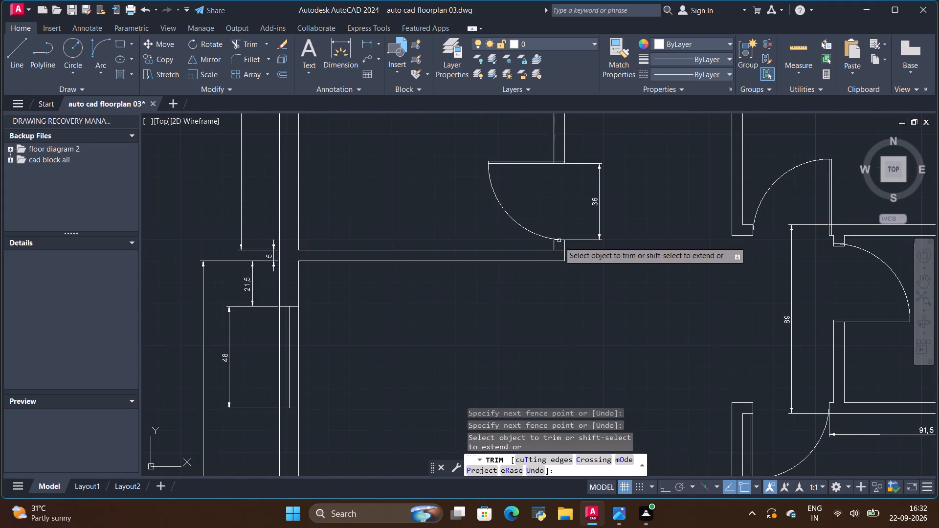
pyautogui.scroll(4, 559, 243)
pyautogui.moveTo(559, 250); pyautogui.dragTo(560, 283)
pyautogui.scroll(-4, 560, 283)
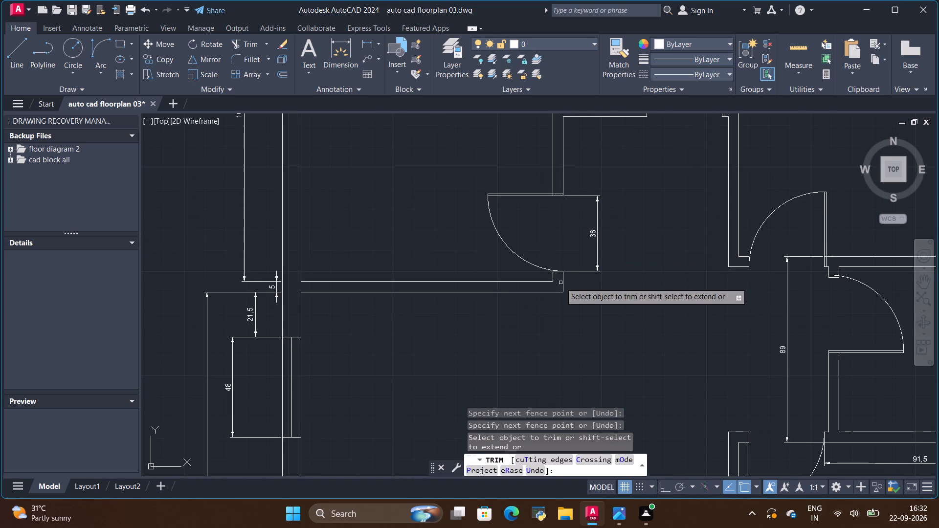
# Inspect the wall junctions throughout the floor plan for remaining overlapping lines and finish trimming.
pyautogui.scroll(-2, 560, 283)
pyautogui.scroll(2, 477, 140)
pyautogui.scroll(-1, 453, 165)
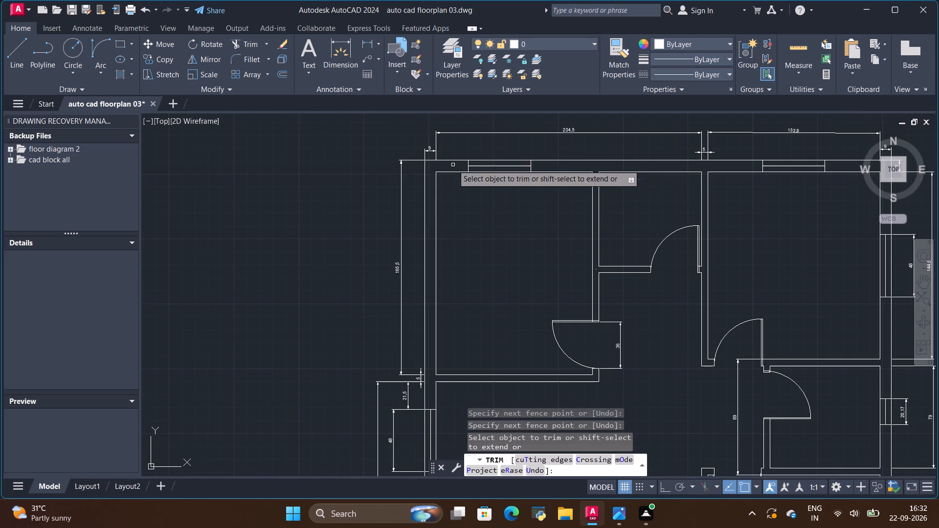
pyautogui.scroll(-1, 721, 279)
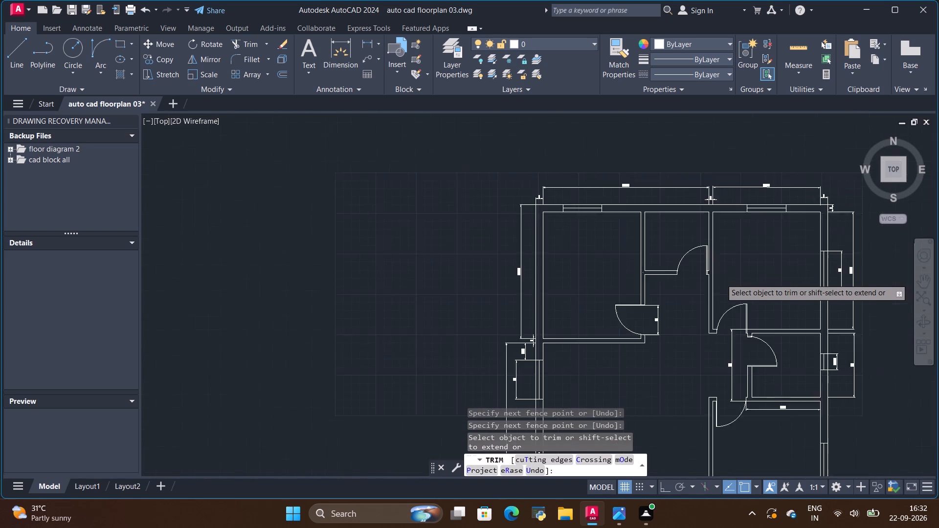
pyautogui.scroll(-1, 721, 279)
pyautogui.scroll(2, 835, 254)
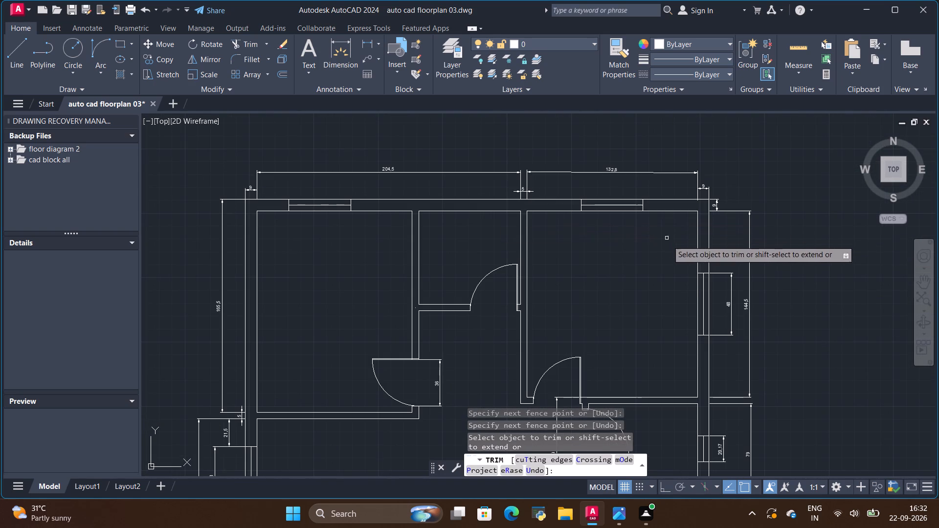
pyautogui.scroll(2, 713, 378)
pyautogui.scroll(-4, 717, 347)
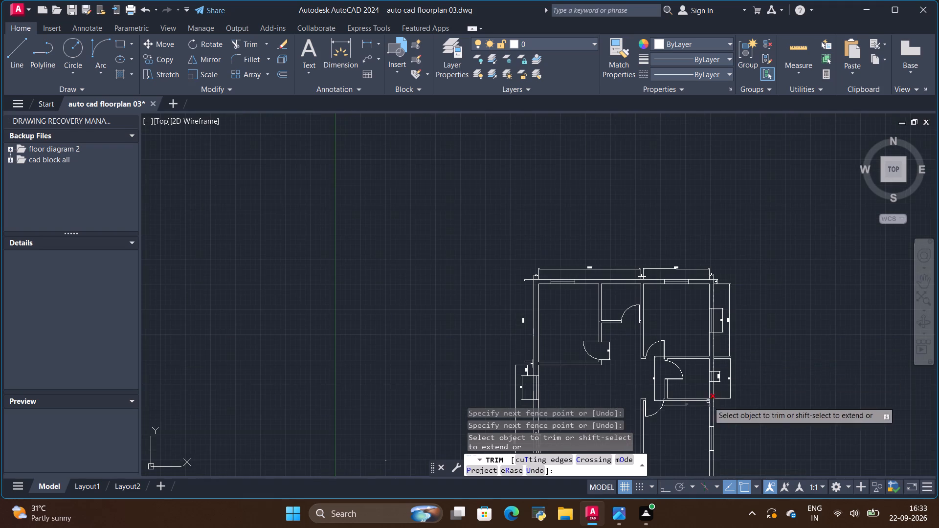
pyautogui.scroll(3, 699, 418)
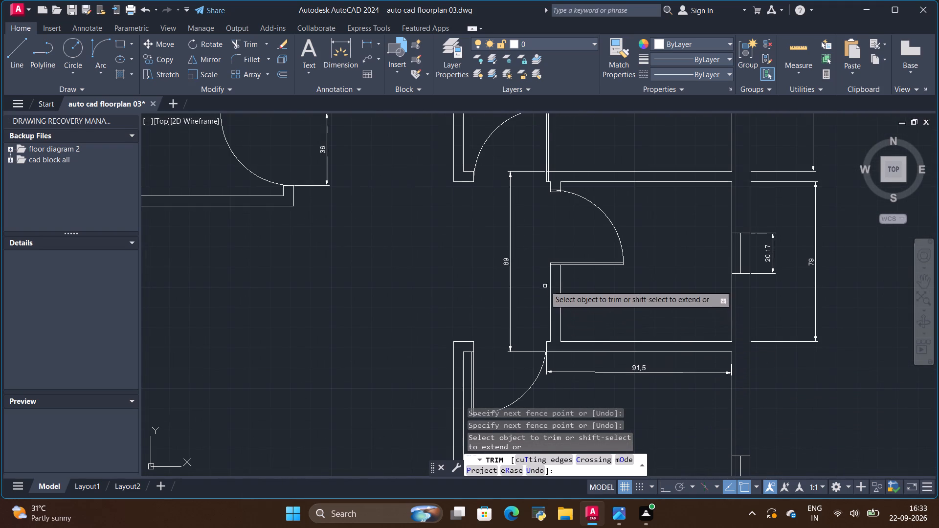
pyautogui.scroll(-3, 545, 285)
pyautogui.scroll(3, 579, 399)
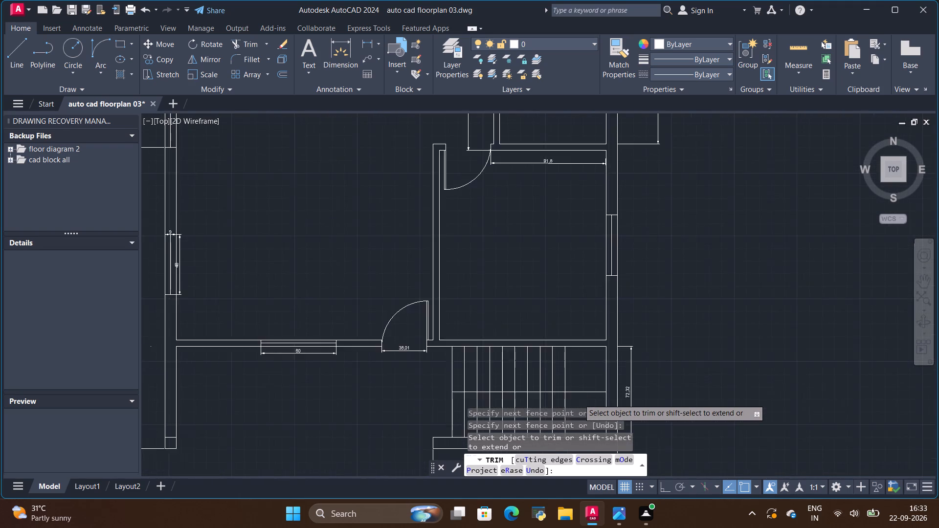
pyautogui.scroll(-3, 566, 308)
pyautogui.scroll(2, 555, 357)
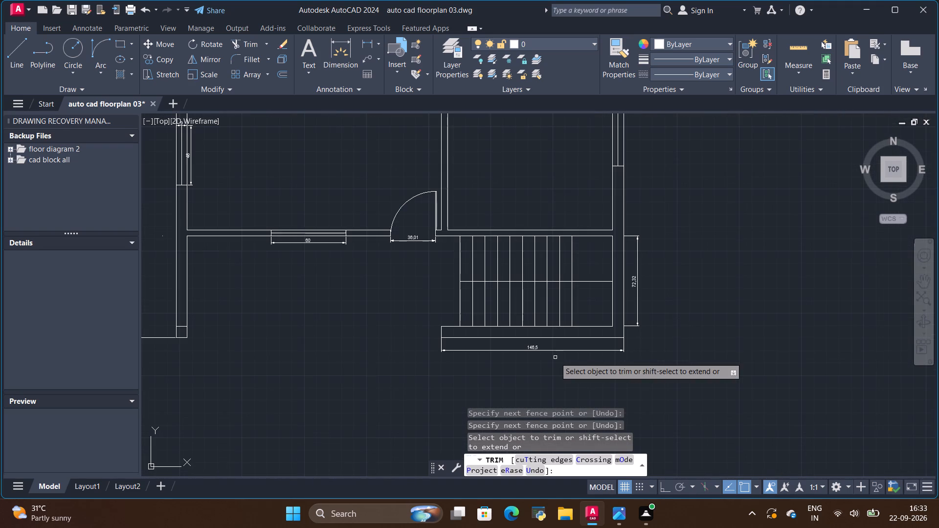
pyautogui.scroll(2, 600, 341)
pyautogui.scroll(-1, 600, 341)
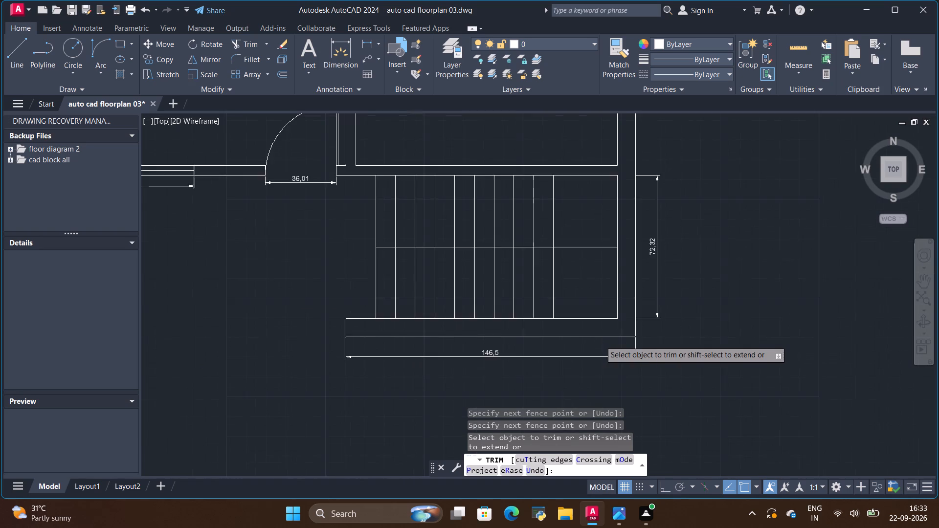
pyautogui.scroll(-3, 600, 341)
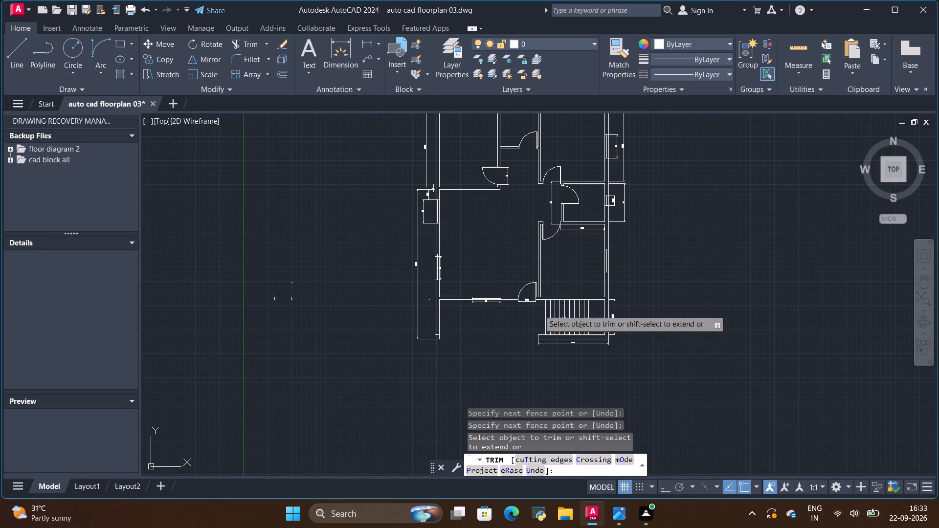
pyautogui.scroll(2, 445, 293)
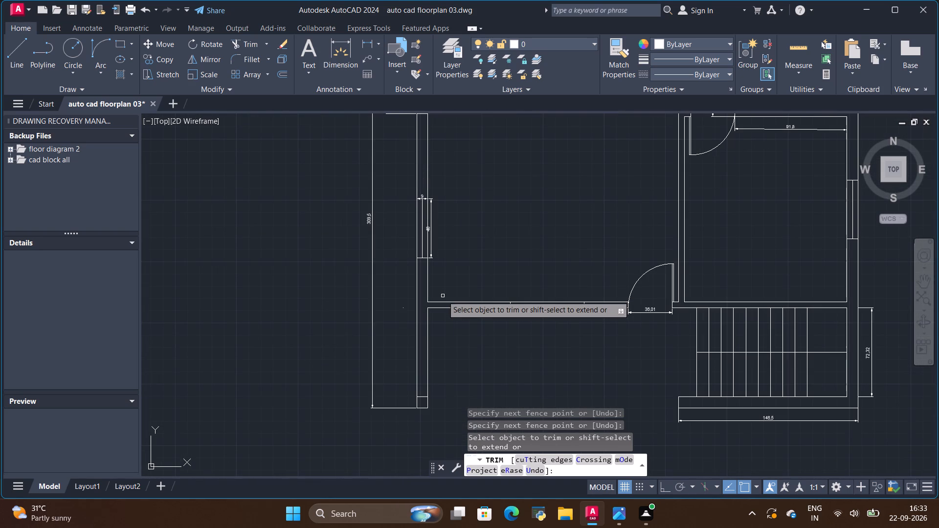
pyautogui.scroll(3, 414, 304)
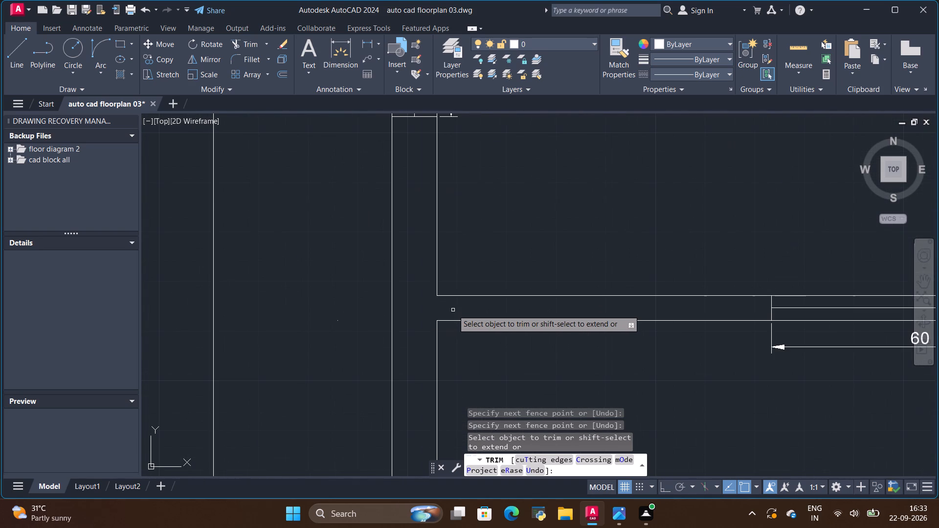
pyautogui.scroll(-2, 453, 310)
pyautogui.press('space')
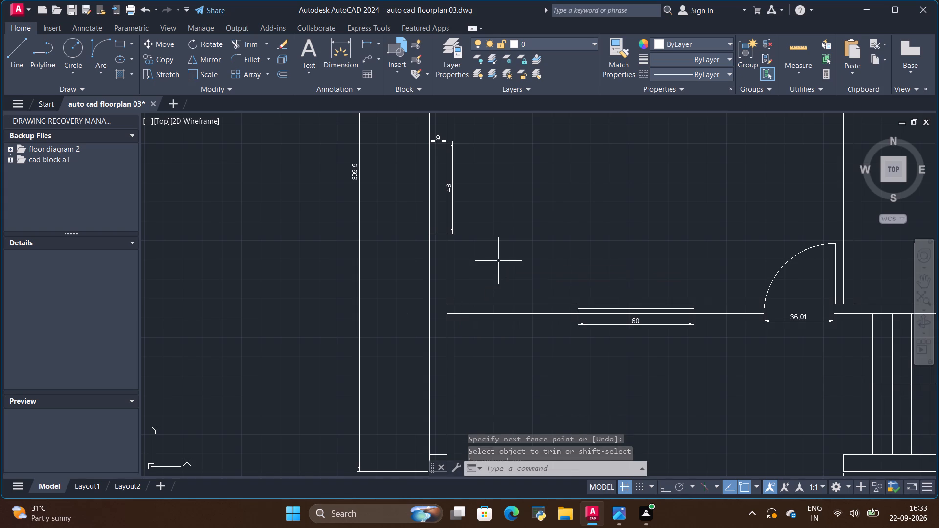
pyautogui.scroll(-4, 492, 264)
pyautogui.scroll(1, 545, 154)
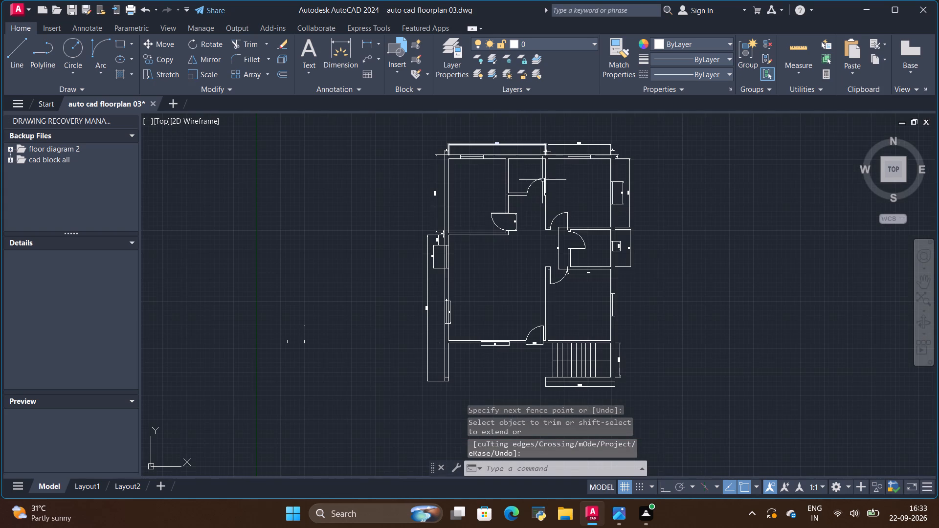
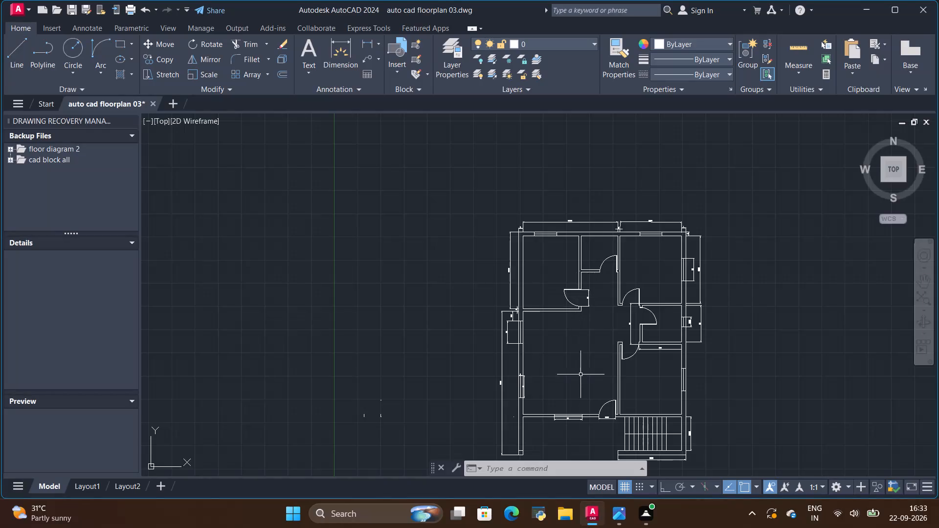
# Examine the south wall around the entrance door and staircase, and the overall floor plan.
pyautogui.scroll(-1, 587, 313)
pyautogui.scroll(2, 593, 361)
pyautogui.scroll(-1, 593, 358)
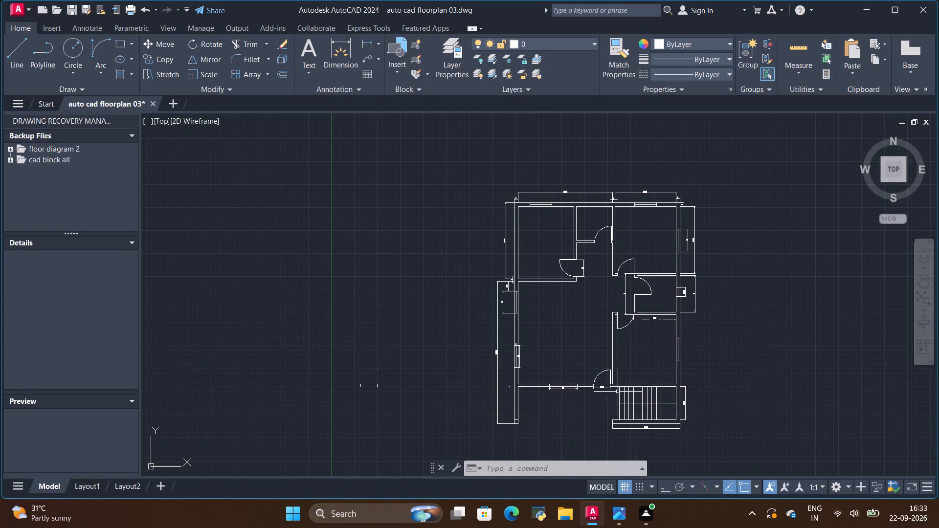
pyautogui.scroll(7, 616, 392)
pyautogui.scroll(-3, 596, 379)
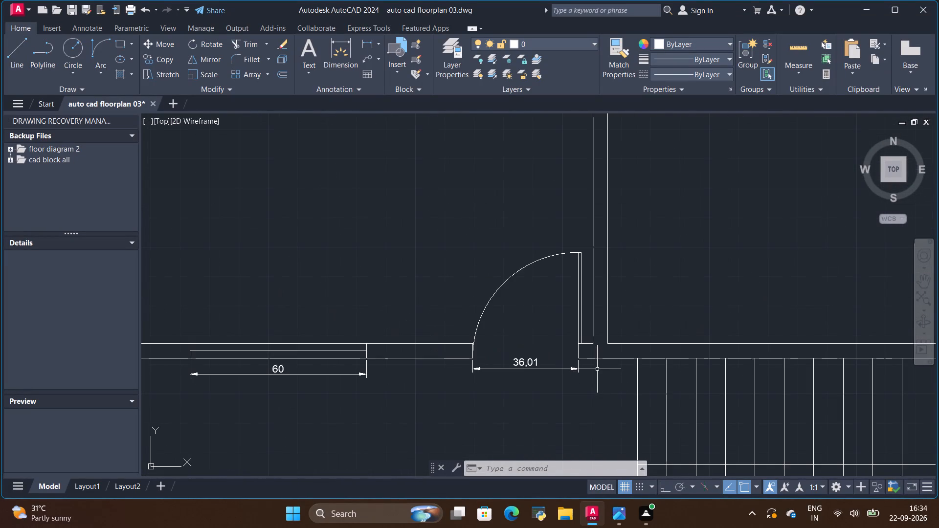
pyautogui.scroll(-4, 598, 368)
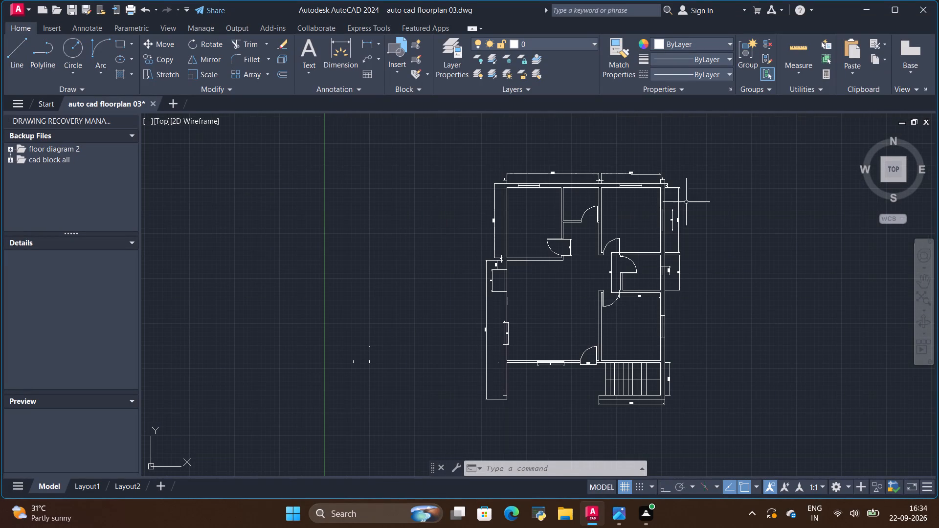
# Add the single-line text "bedroom" in the northwest room, picking its height freehand and setting a horizontal rotation with Ortho on.
pyautogui.click(303, 68)
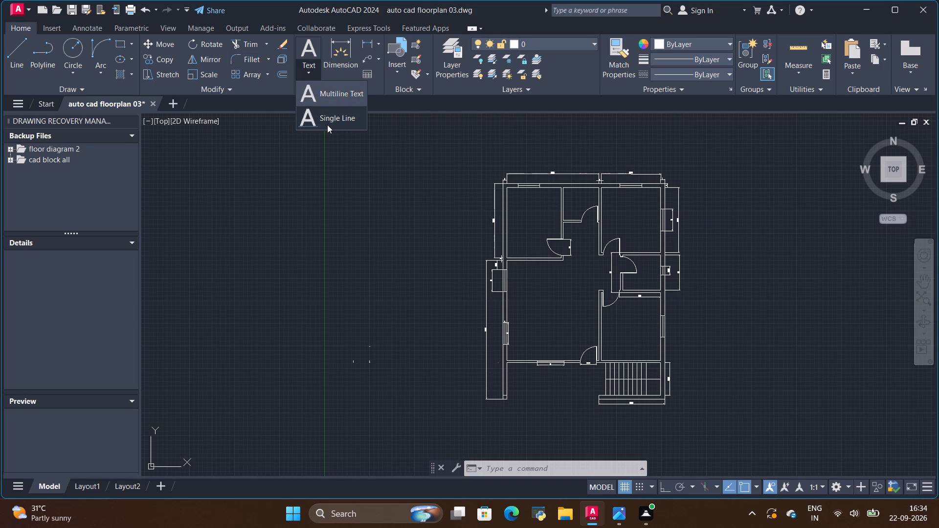
pyautogui.click(327, 125)
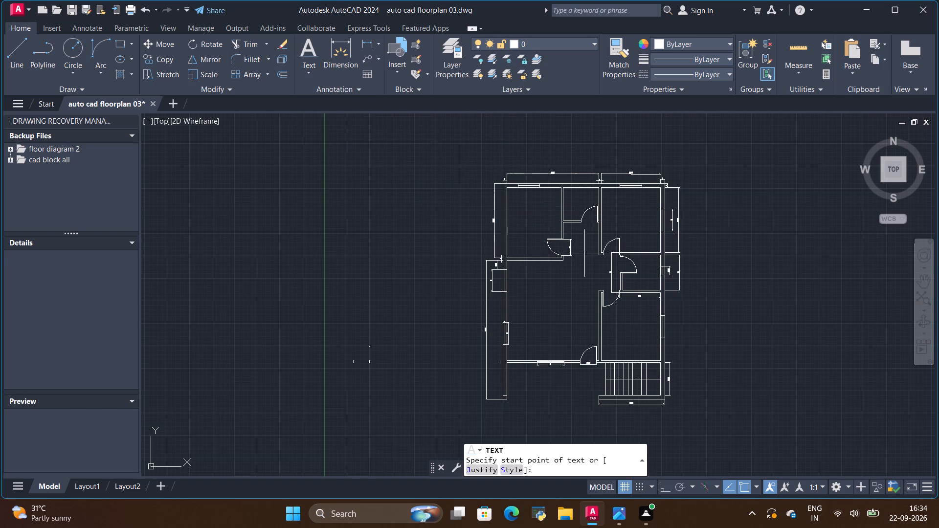
pyautogui.click(641, 462)
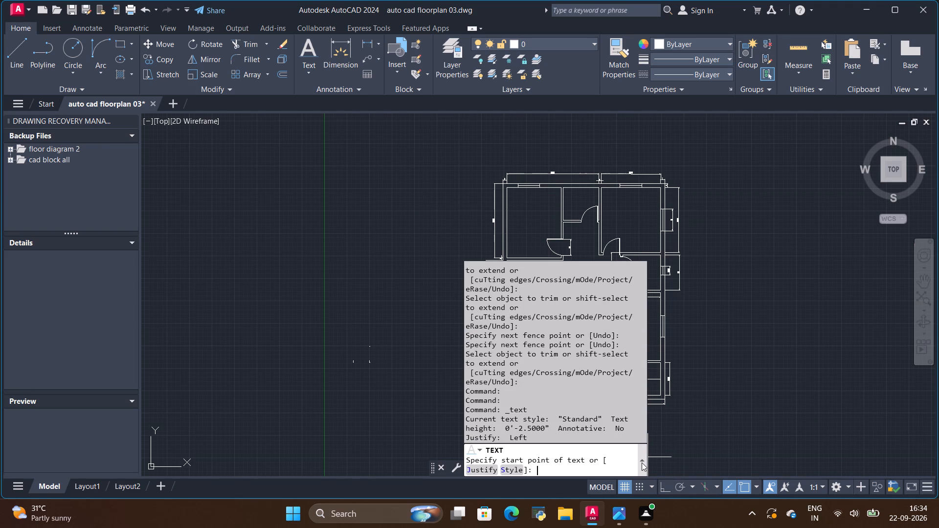
pyautogui.click(642, 462)
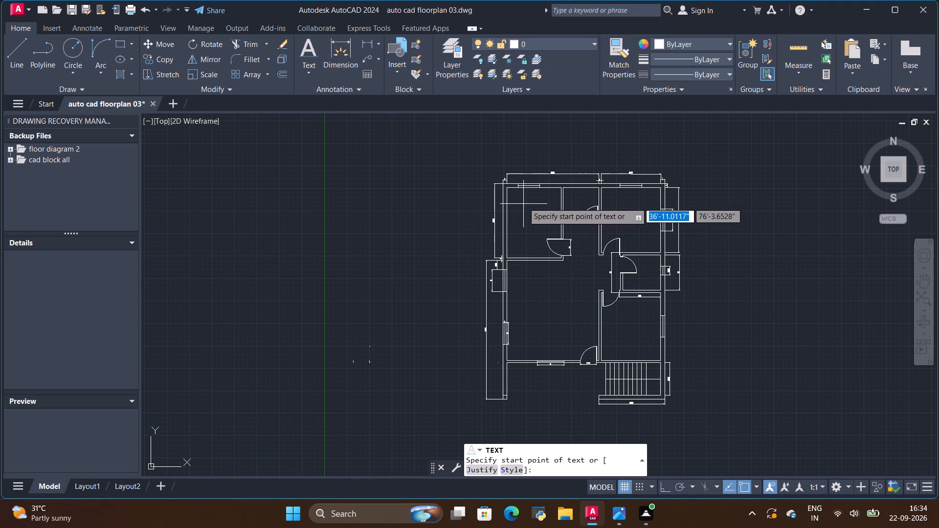
pyautogui.scroll(2, 522, 203)
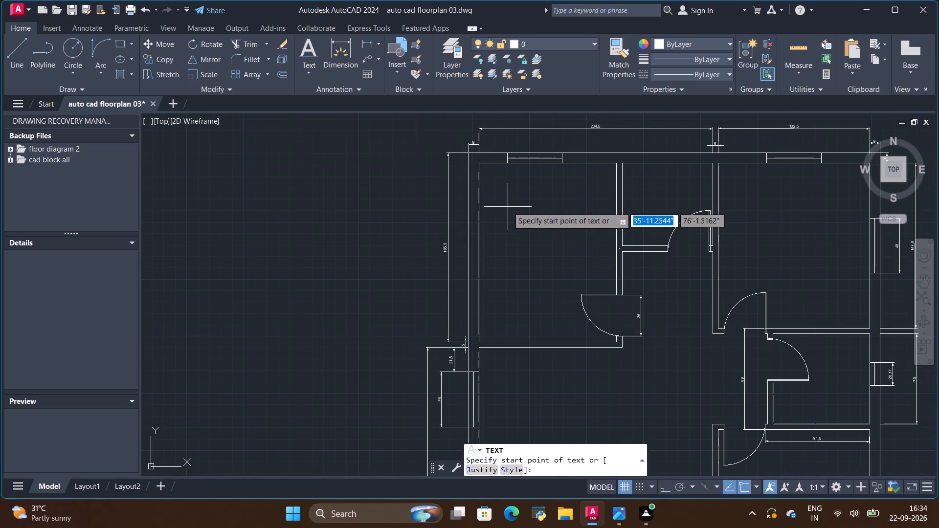
pyautogui.click(508, 207)
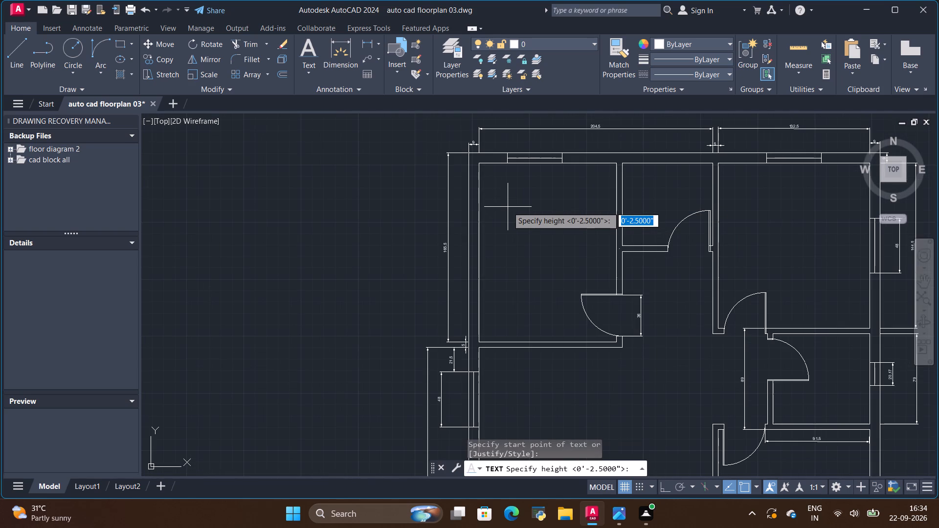
pyautogui.scroll(2, 508, 207)
pyautogui.scroll(-1, 508, 207)
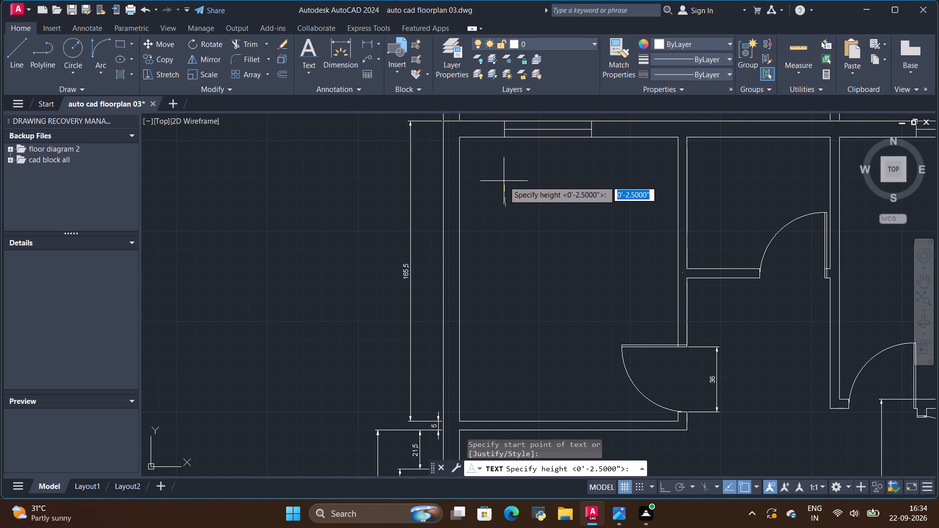
pyautogui.scroll(3, 506, 181)
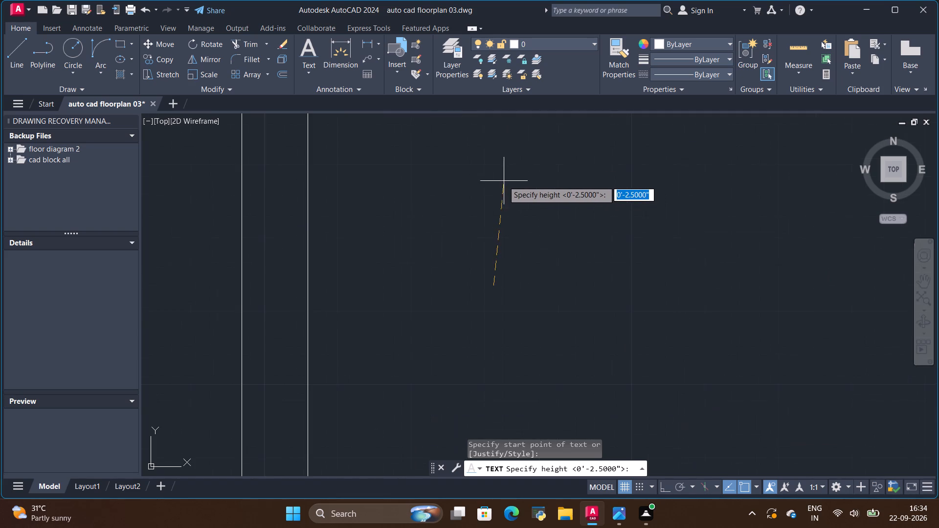
pyautogui.scroll(-2, 490, 189)
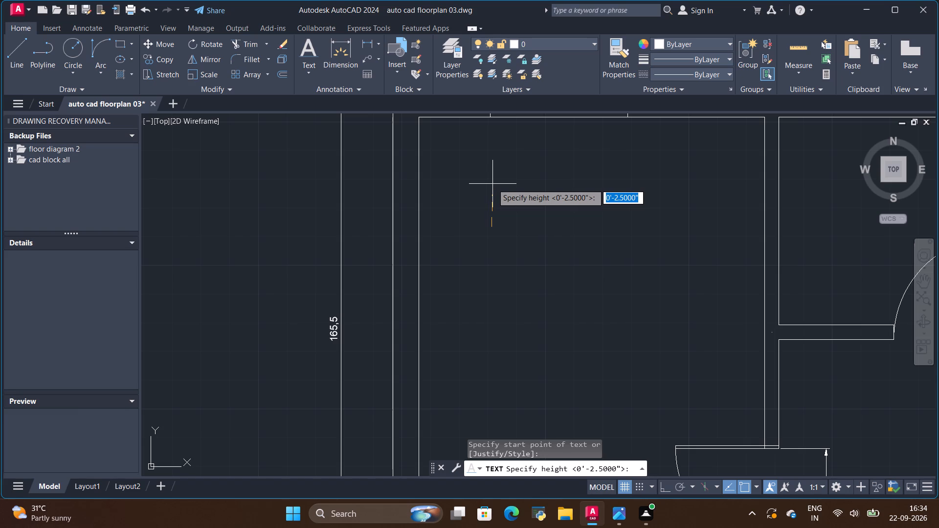
pyautogui.click(492, 184)
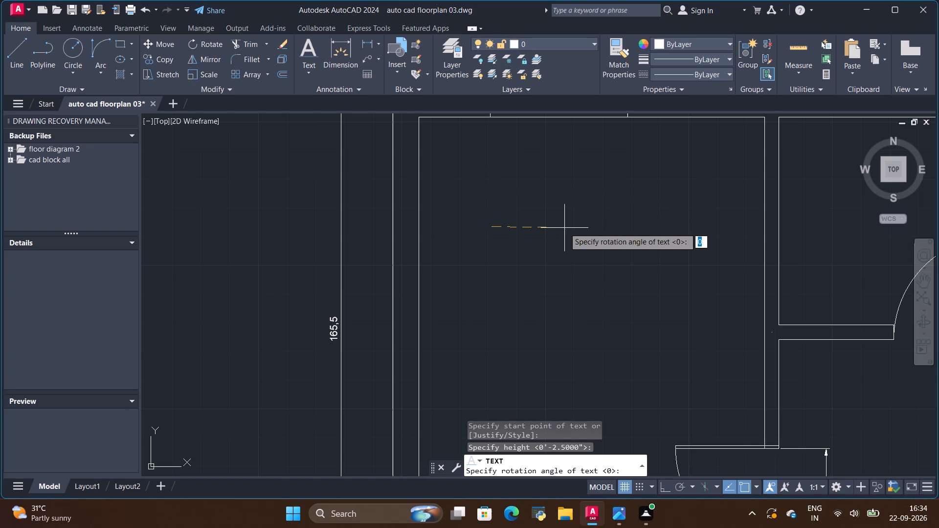
pyautogui.click(657, 486)
pyautogui.click(663, 486)
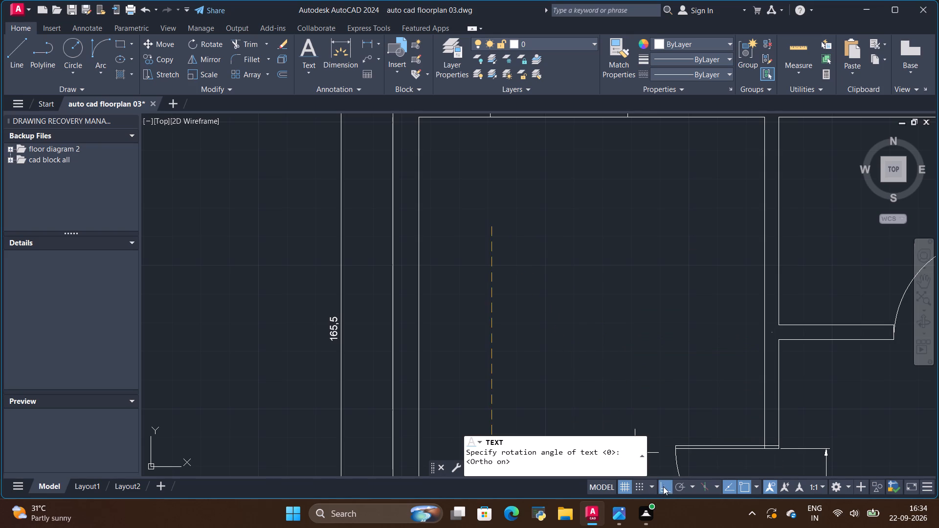
pyautogui.click(568, 215)
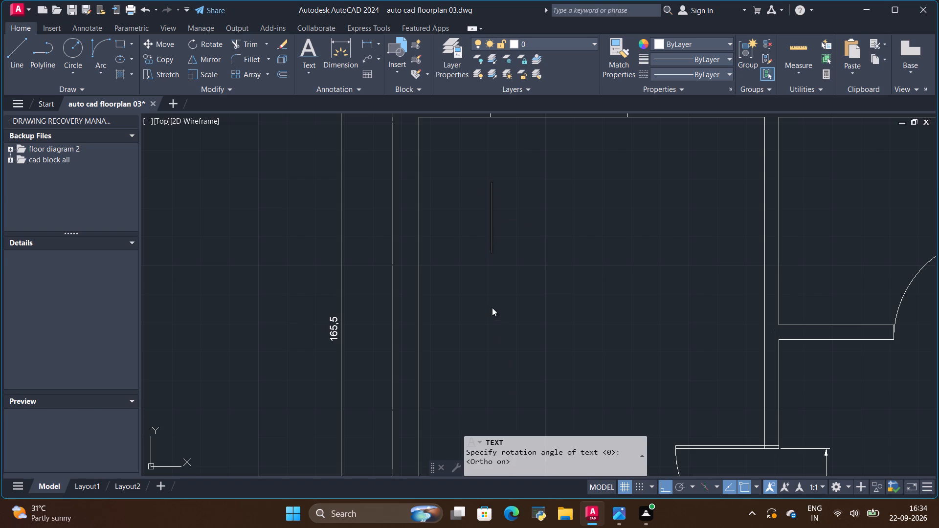
pyautogui.scroll(-2, 494, 279)
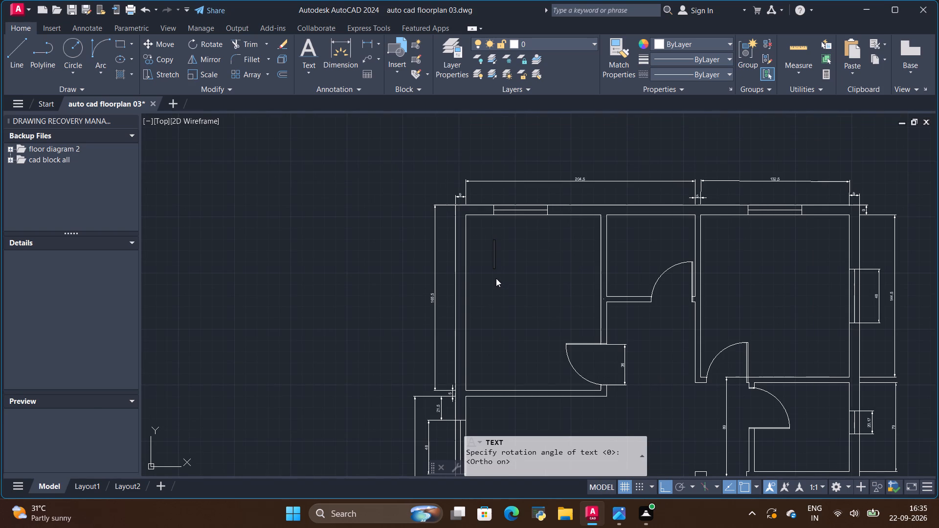
pyautogui.write('bed')
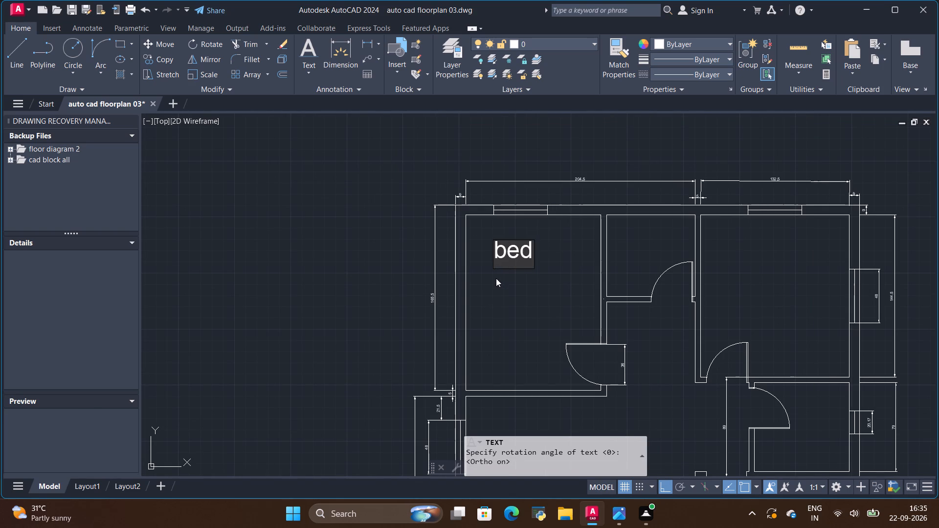
pyautogui.write('room')
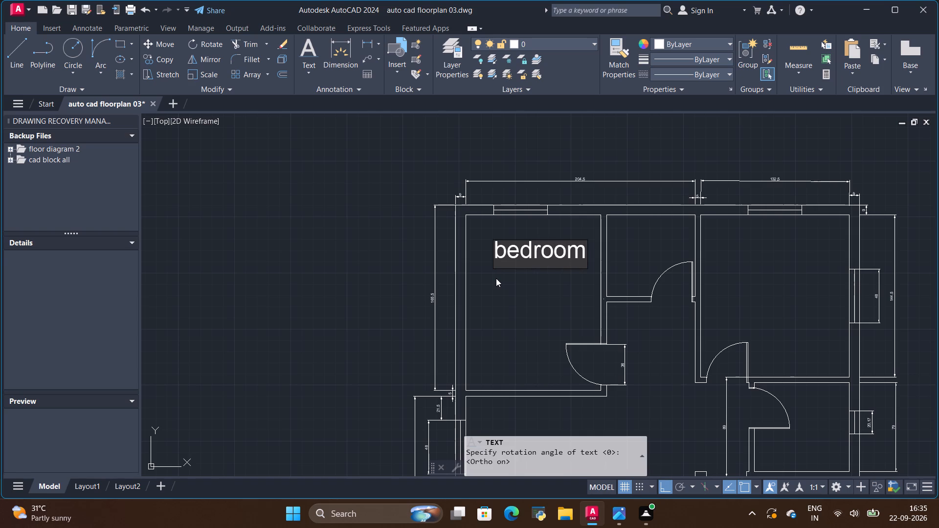
pyautogui.press('space')
pyautogui.scroll(1, 505, 291)
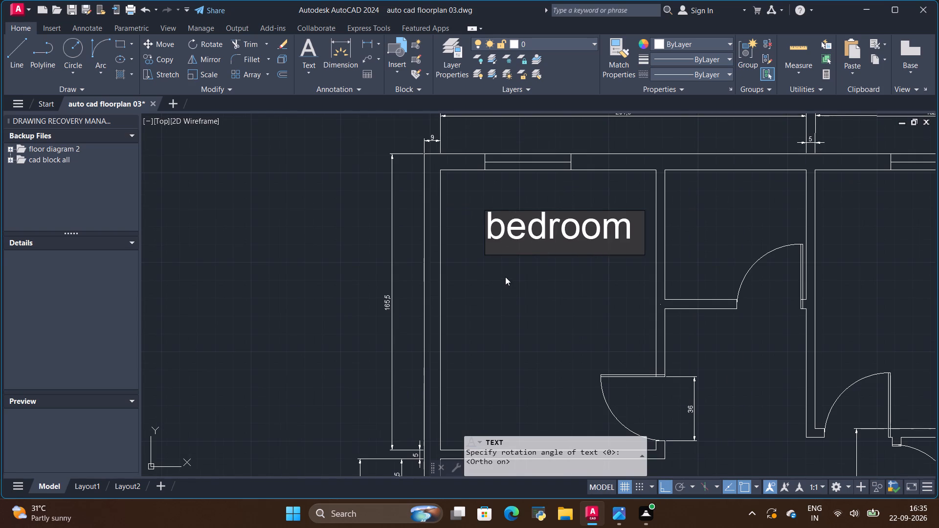
pyautogui.click(505, 277)
# Add the text label "hall" in the large room south of the bedroom.
pyautogui.scroll(-2, 442, 283)
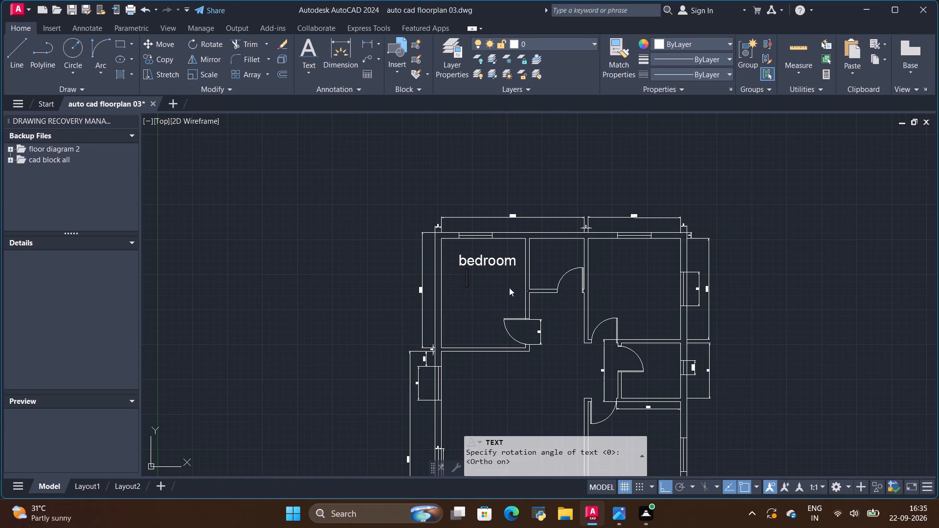
pyautogui.scroll(-1, 506, 275)
pyautogui.click(477, 342)
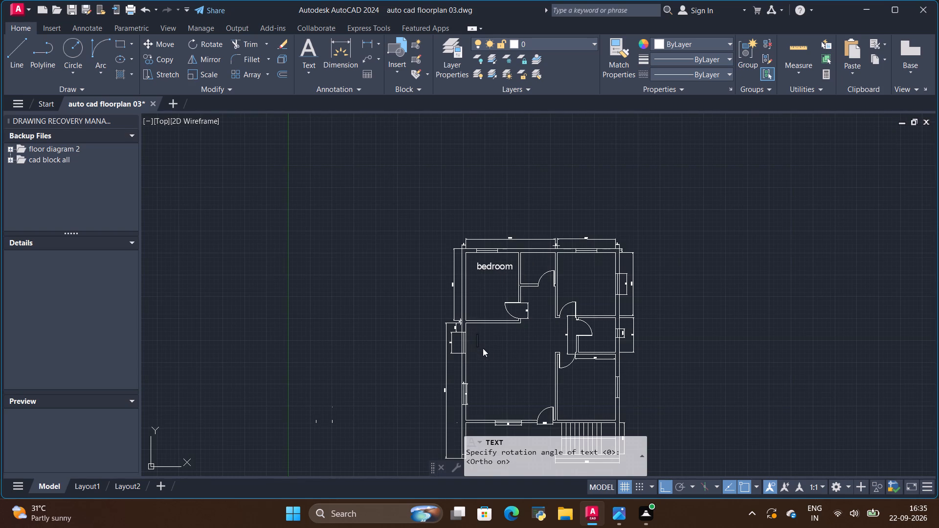
pyautogui.scroll(2, 486, 352)
pyautogui.scroll(-2, 487, 331)
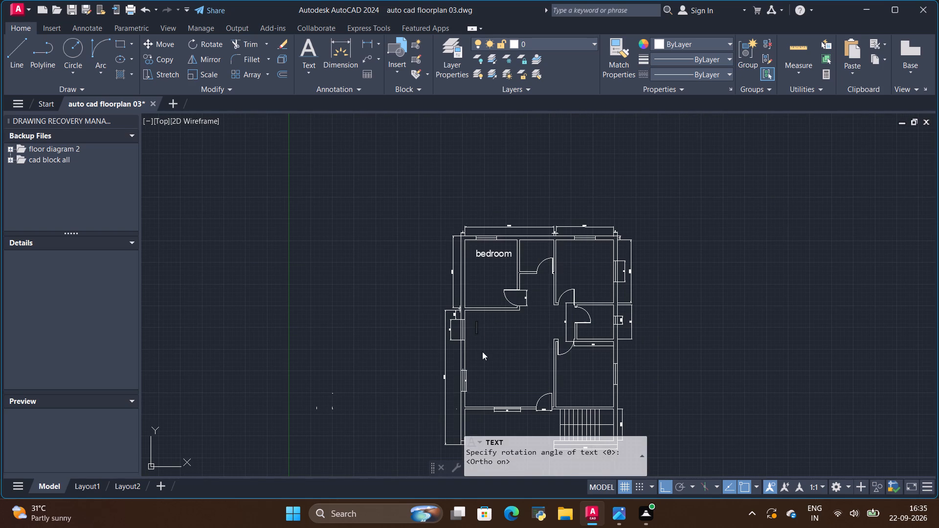
pyautogui.click(482, 352)
pyautogui.write('hall')
# Add the two-line text label "pooja" / "room" in the small room east of the bedroom.
pyautogui.scroll(2, 517, 372)
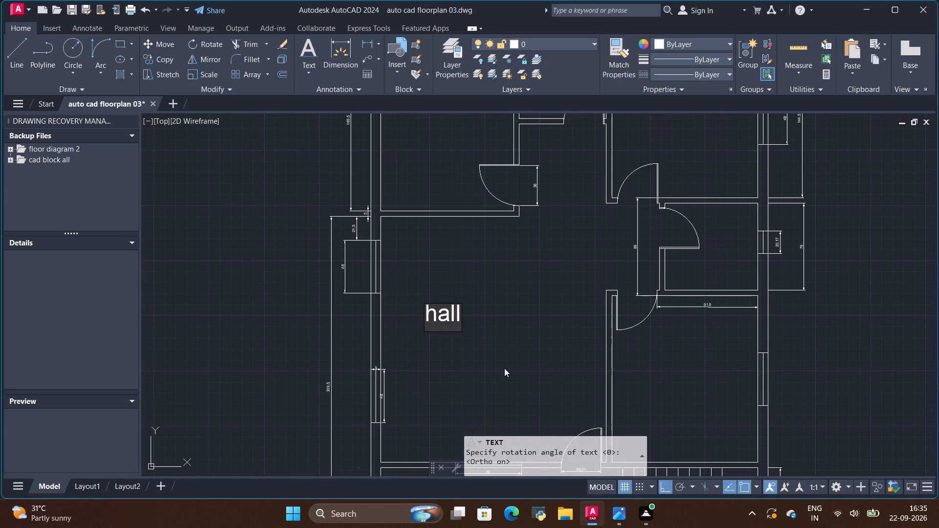
pyautogui.scroll(-2, 495, 366)
pyautogui.scroll(2, 567, 261)
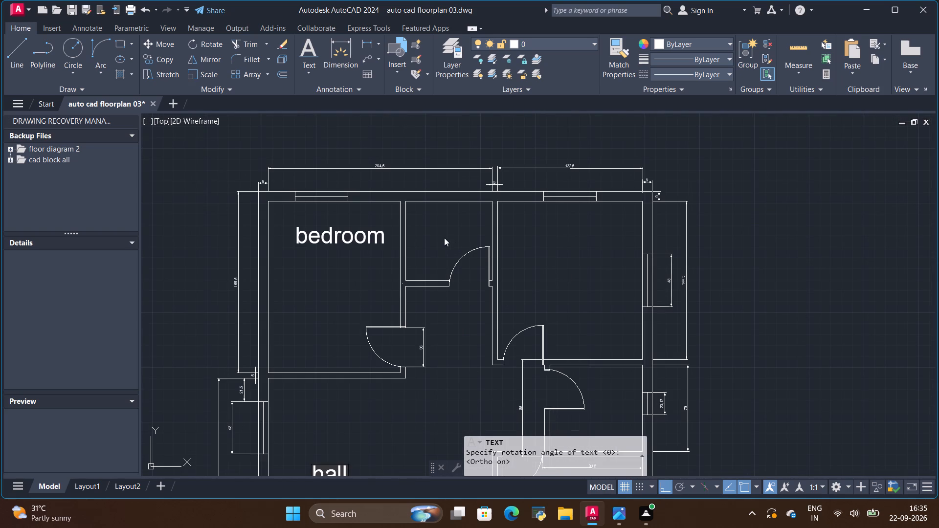
pyautogui.click(423, 224)
pyautogui.write('pooj')
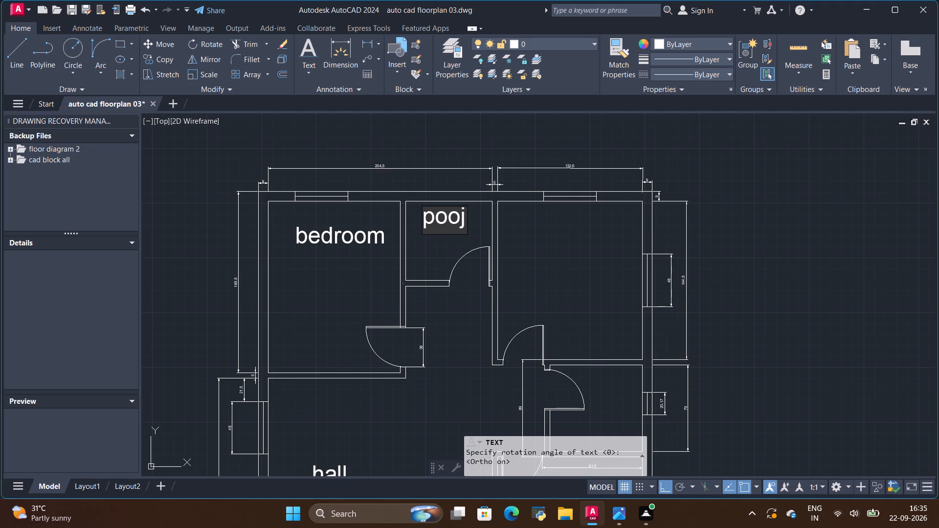
pyautogui.press('a')
pyautogui.press('Return')
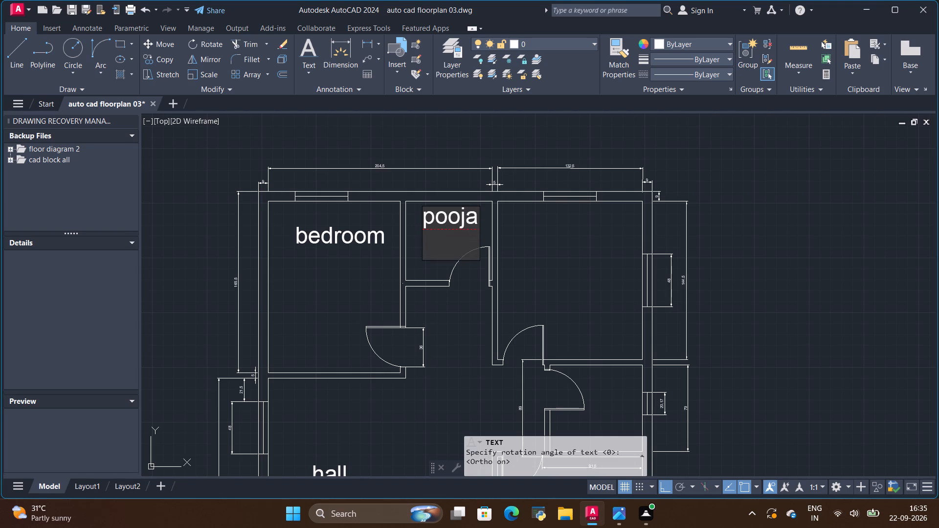
pyautogui.write('room')
pyautogui.press('space')
pyautogui.scroll(-2, 430, 255)
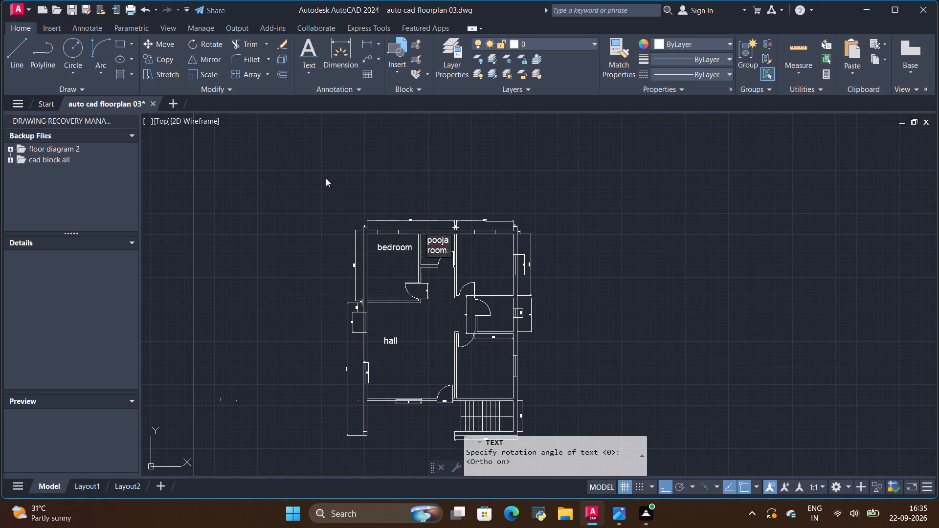
pyautogui.click(325, 177)
# Add the text label "kitchen" in the northeast room.
pyautogui.scroll(2, 474, 251)
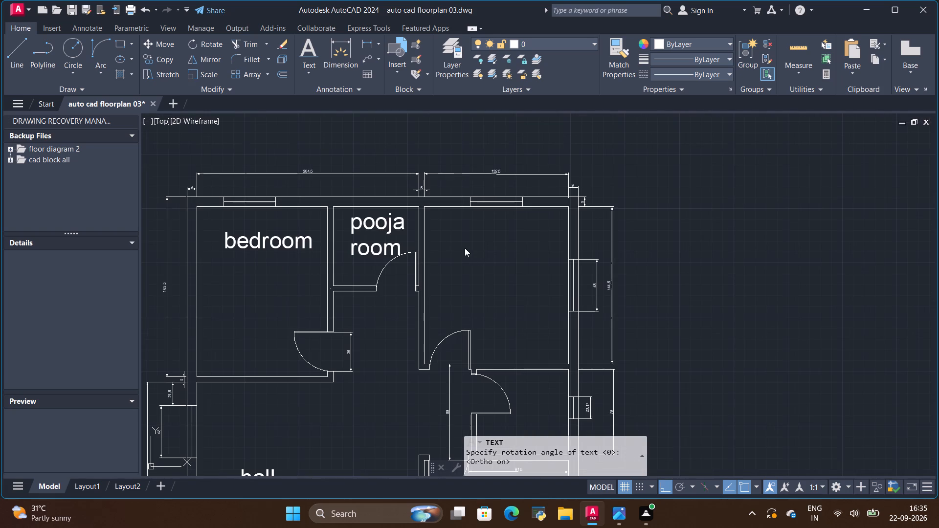
pyautogui.click(447, 238)
pyautogui.write('kitchen')
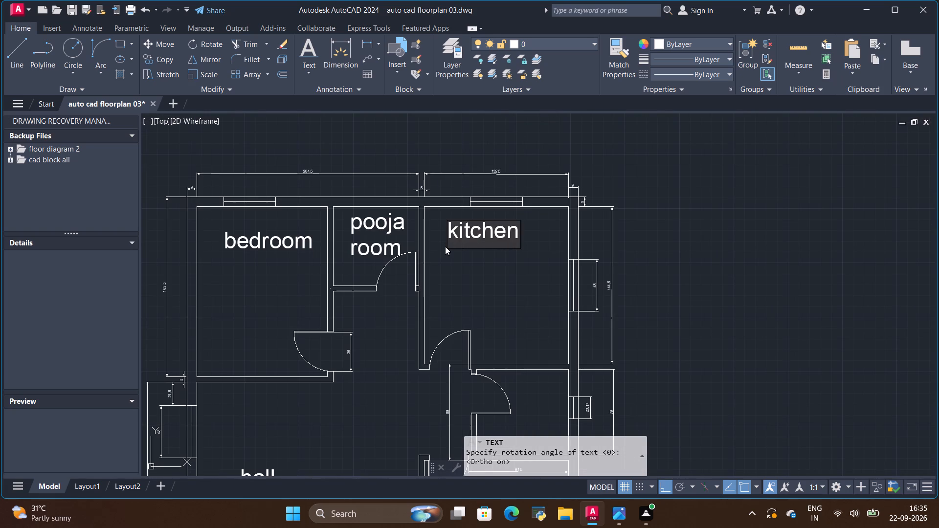
# Add the two-line text label "bath" / "room" in the small room south of the kitchen.
pyautogui.scroll(-1, 457, 267)
pyautogui.scroll(3, 481, 366)
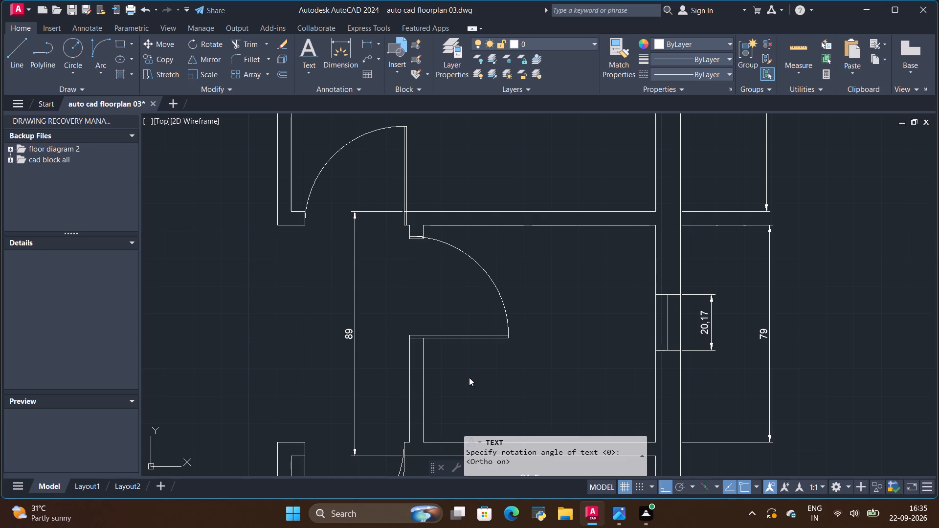
pyautogui.click(439, 376)
pyautogui.write('bathroom')
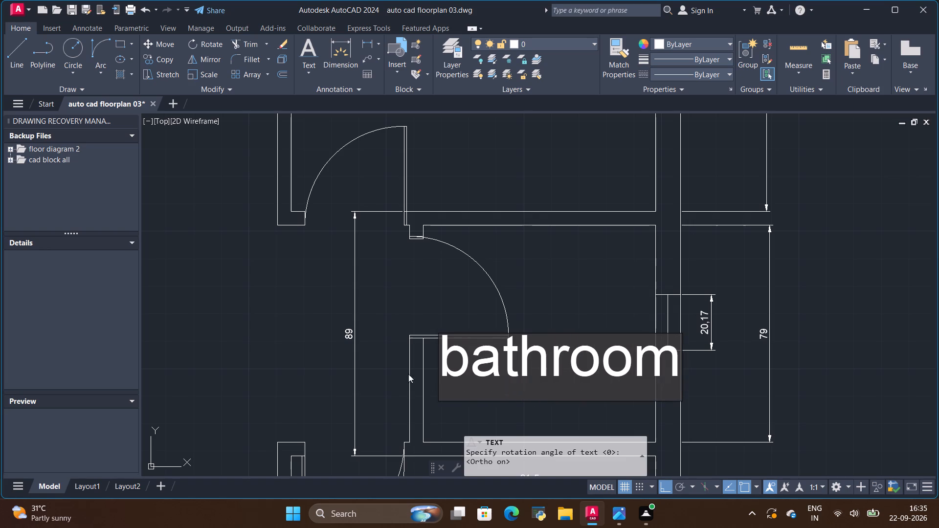
pyautogui.scroll(-2, 532, 332)
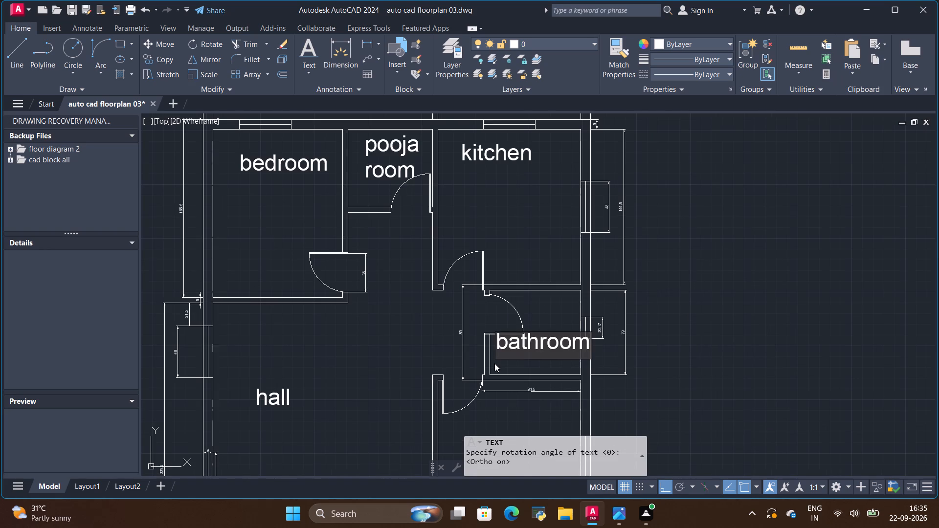
pyautogui.scroll(4, 595, 354)
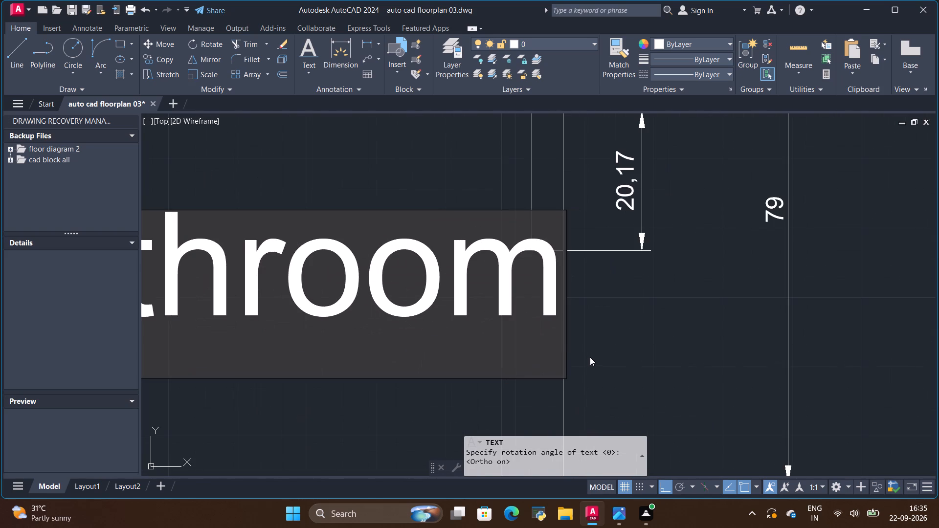
pyautogui.scroll(-1, 567, 362)
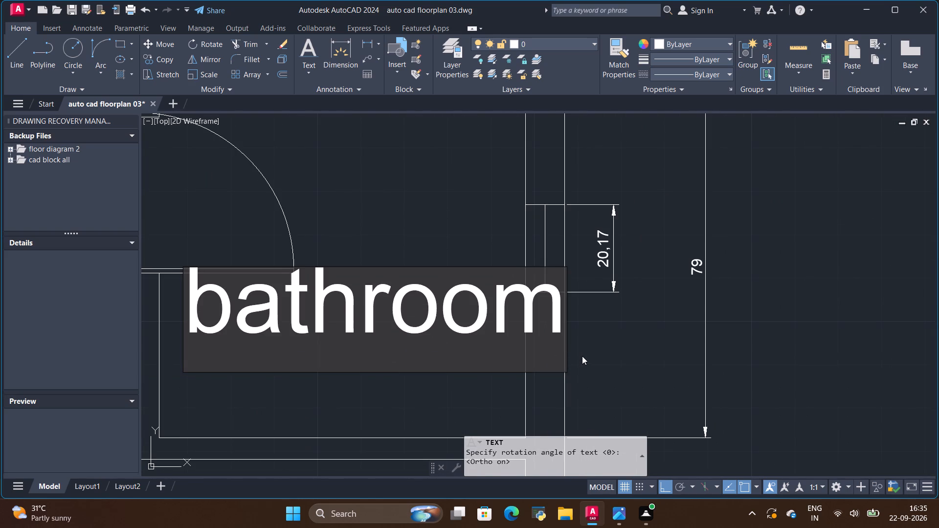
pyautogui.press('BackSpace')
pyautogui.press('BackSpace')
pyautogui.press('BackSpace')
pyautogui.press('BackSpace')
pyautogui.press('Return')
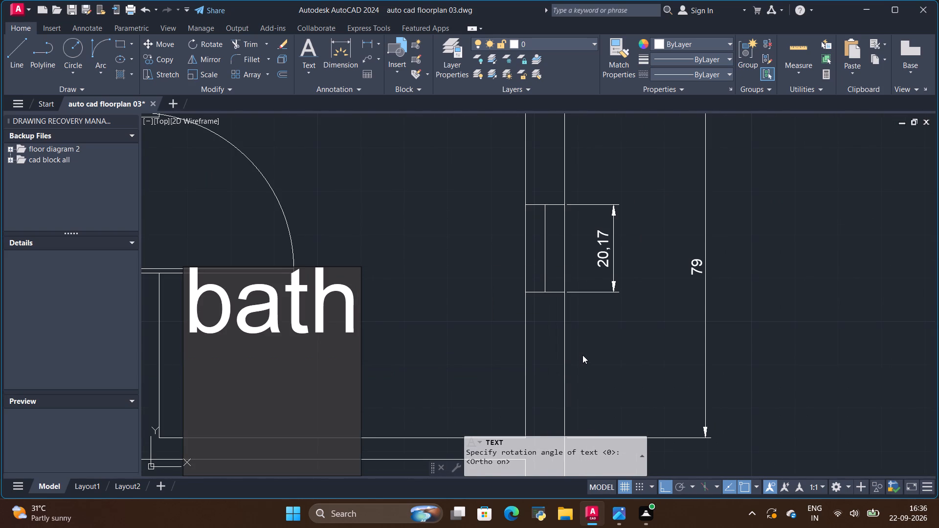
pyautogui.write('rp')
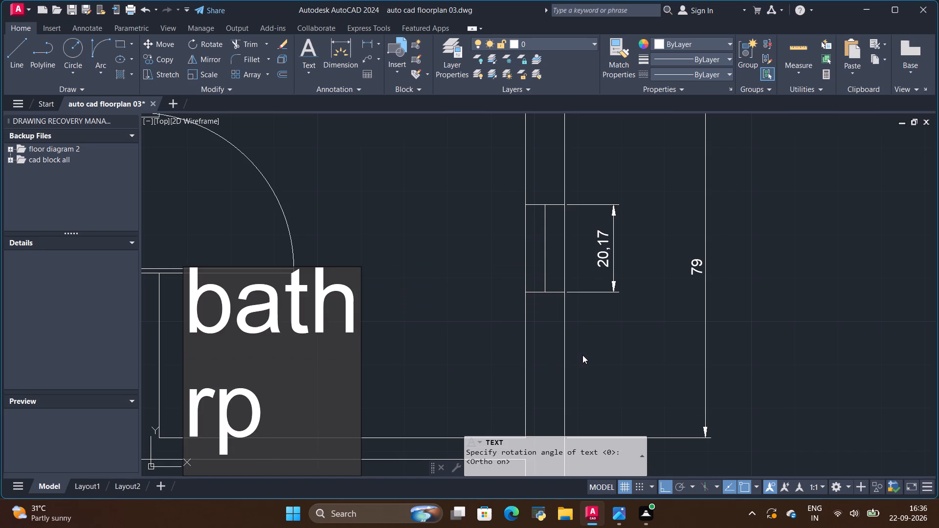
pyautogui.press('BackSpace')
pyautogui.write('oom')
pyautogui.scroll(-2, 537, 301)
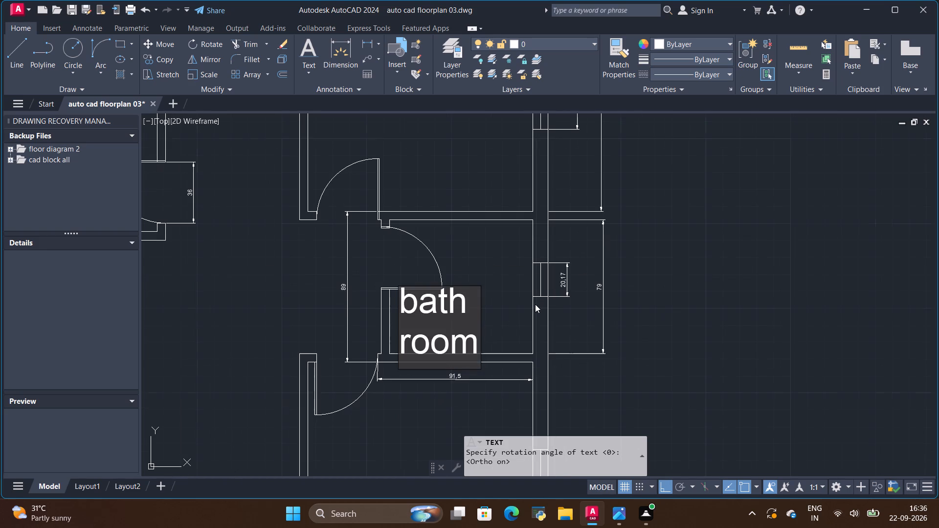
# Add the text label "bedroom" in the southeast room, between the bath room and the staircase.
pyautogui.click(356, 429)
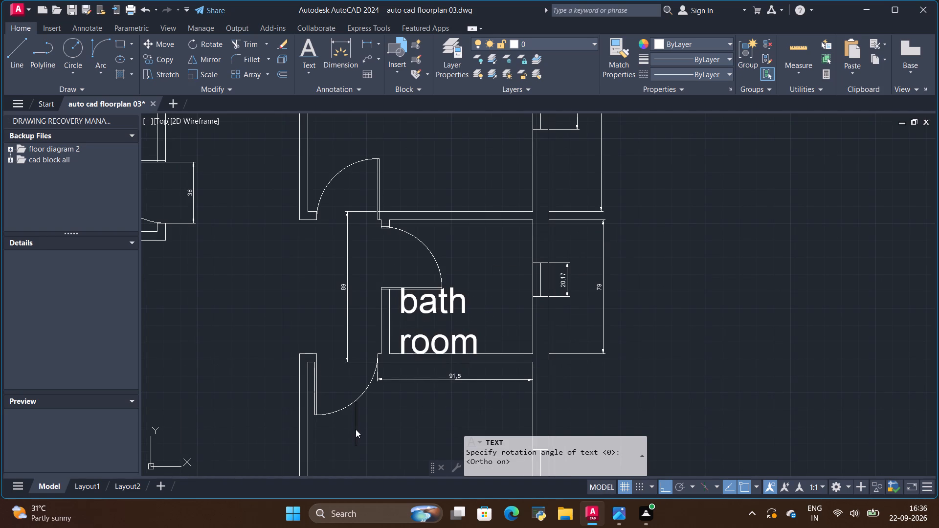
pyautogui.scroll(-1, 408, 394)
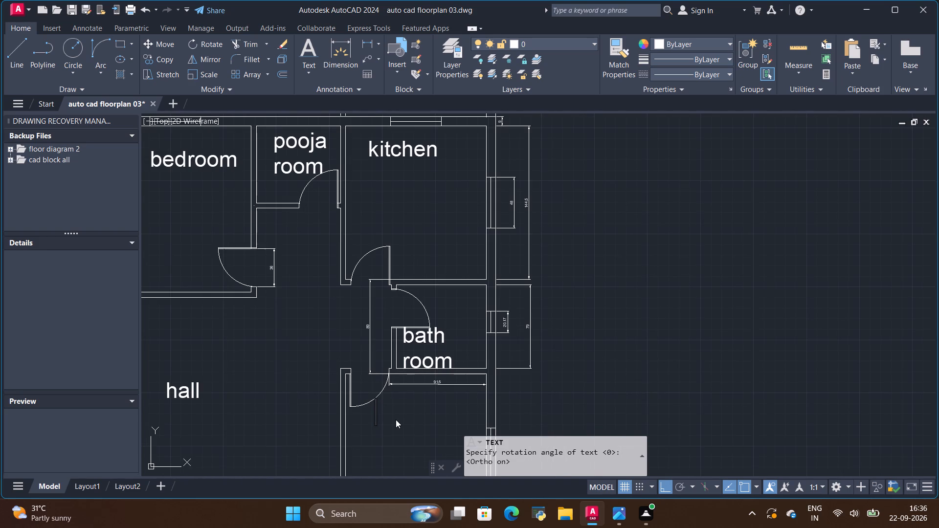
pyautogui.scroll(1, 391, 420)
pyautogui.scroll(-2, 413, 353)
pyautogui.scroll(-1, 408, 393)
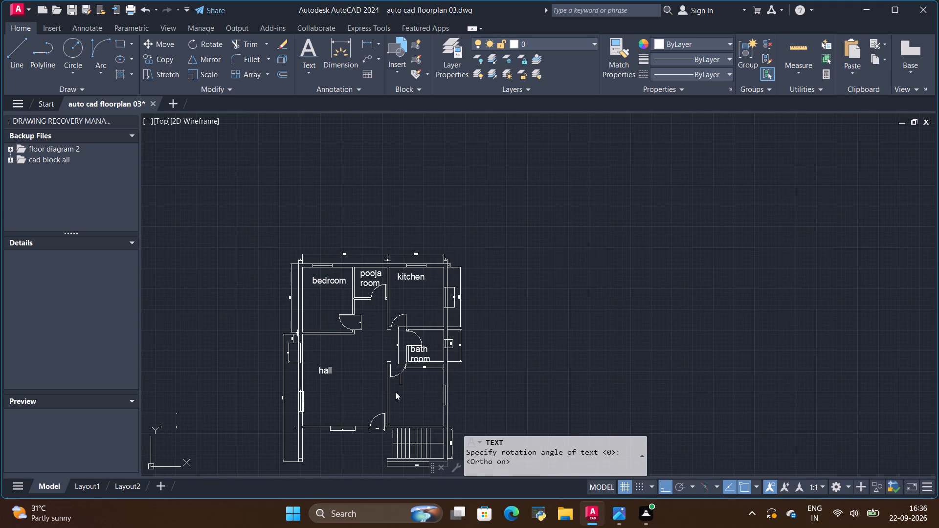
pyautogui.scroll(2, 391, 396)
pyautogui.click(404, 388)
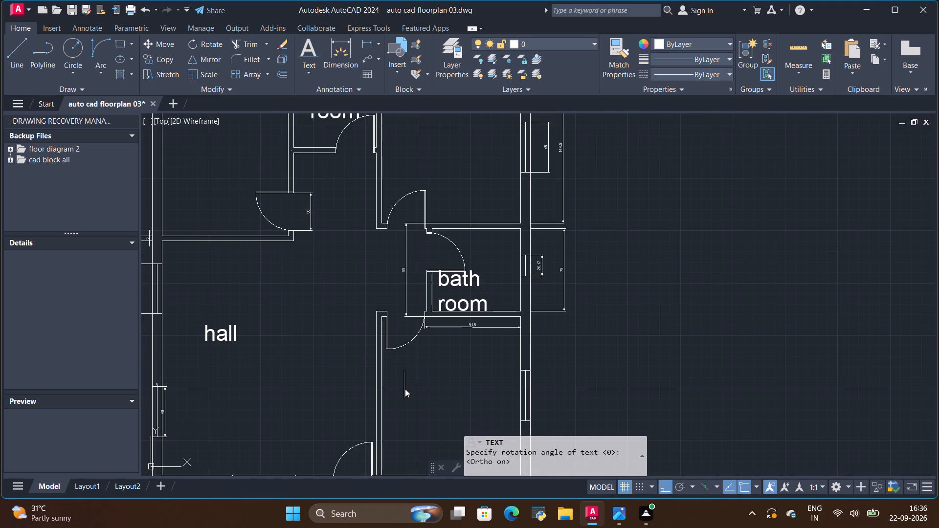
pyautogui.write('bedroom')
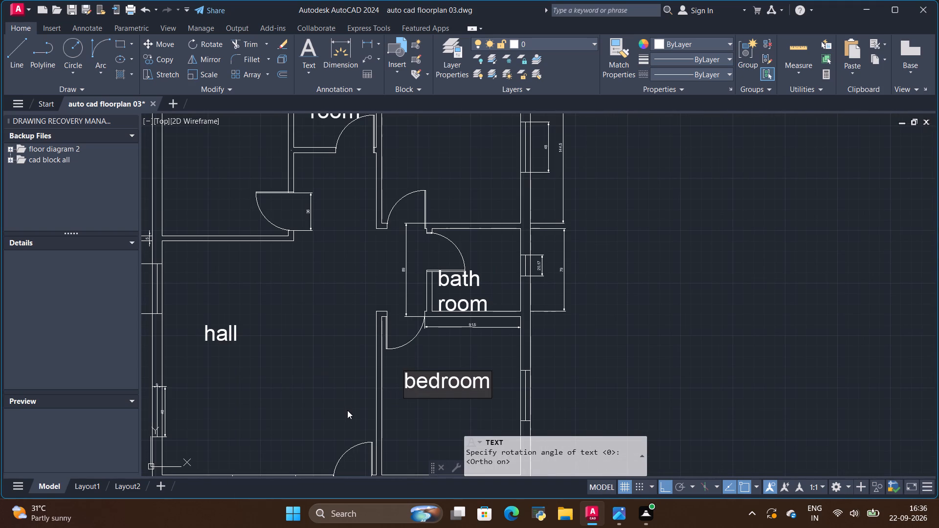
pyautogui.click(347, 410)
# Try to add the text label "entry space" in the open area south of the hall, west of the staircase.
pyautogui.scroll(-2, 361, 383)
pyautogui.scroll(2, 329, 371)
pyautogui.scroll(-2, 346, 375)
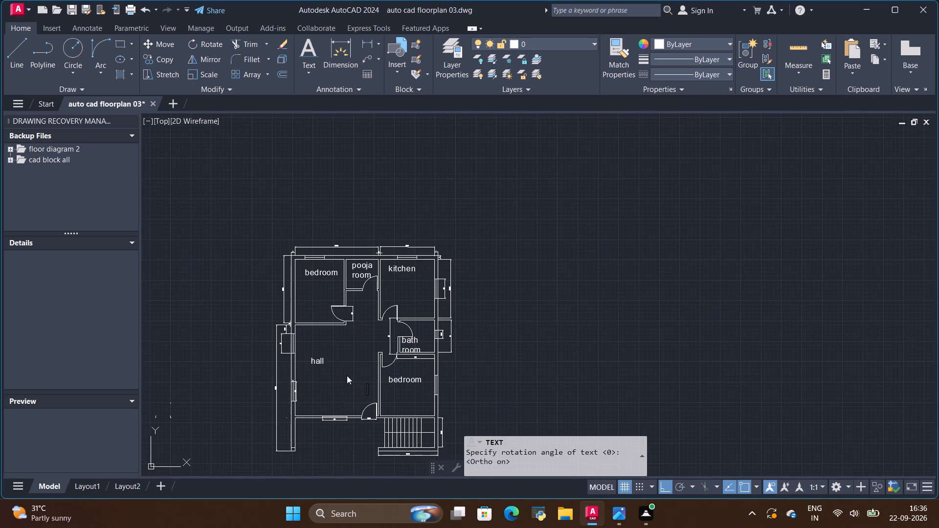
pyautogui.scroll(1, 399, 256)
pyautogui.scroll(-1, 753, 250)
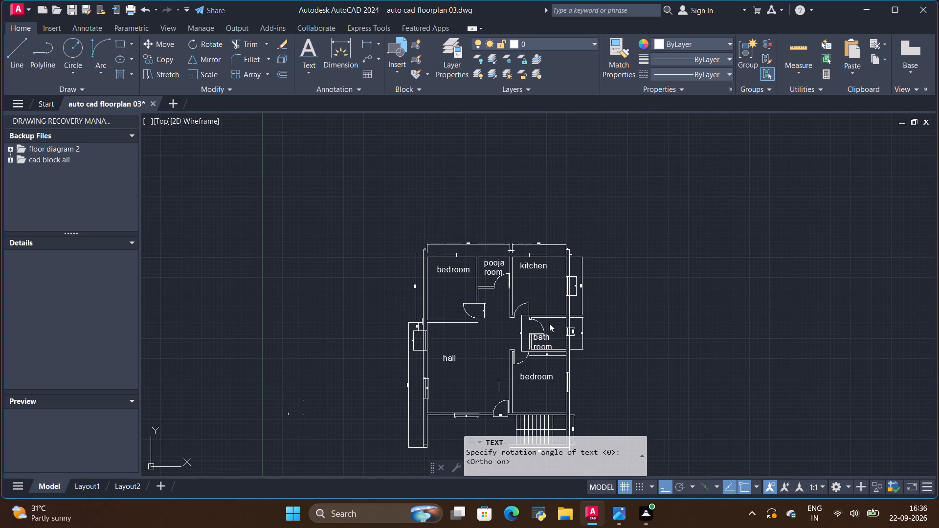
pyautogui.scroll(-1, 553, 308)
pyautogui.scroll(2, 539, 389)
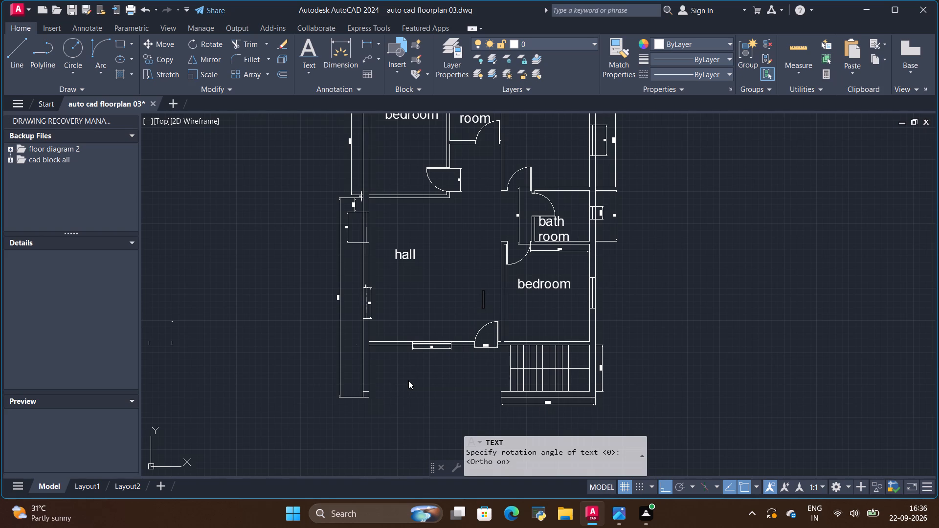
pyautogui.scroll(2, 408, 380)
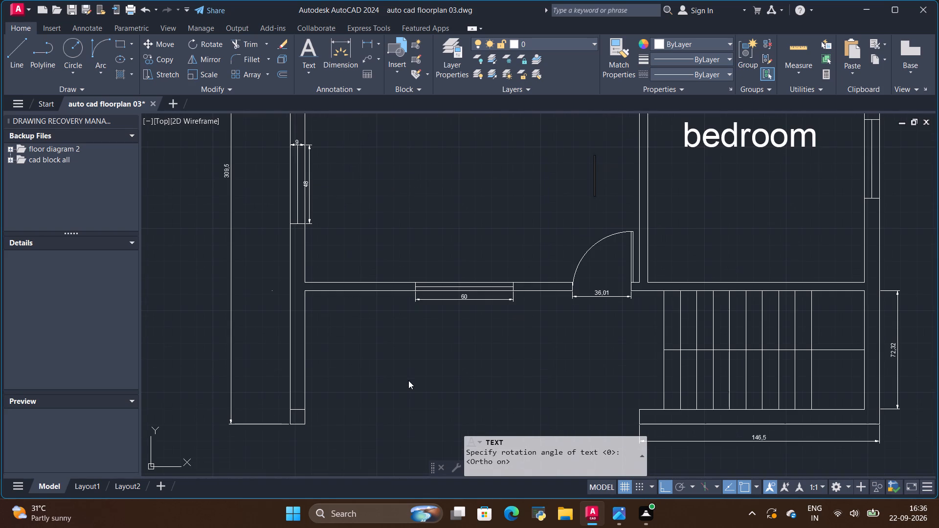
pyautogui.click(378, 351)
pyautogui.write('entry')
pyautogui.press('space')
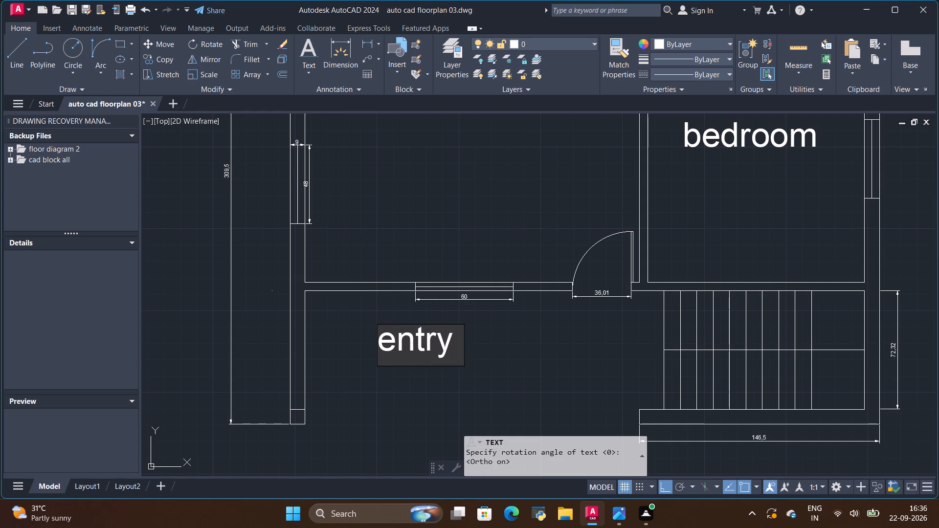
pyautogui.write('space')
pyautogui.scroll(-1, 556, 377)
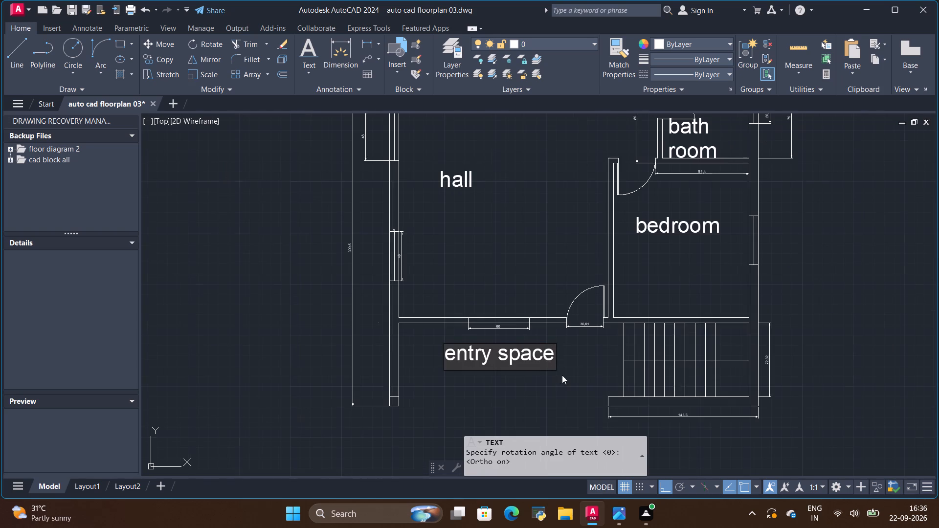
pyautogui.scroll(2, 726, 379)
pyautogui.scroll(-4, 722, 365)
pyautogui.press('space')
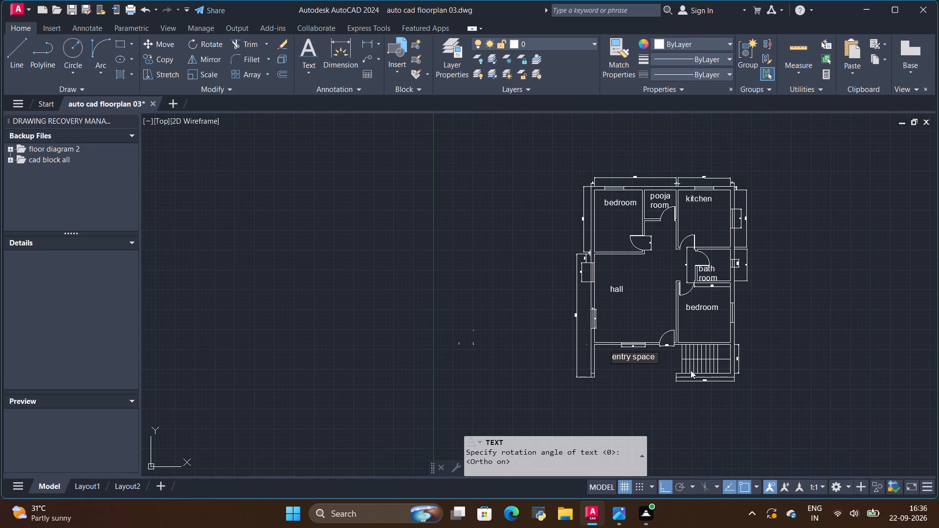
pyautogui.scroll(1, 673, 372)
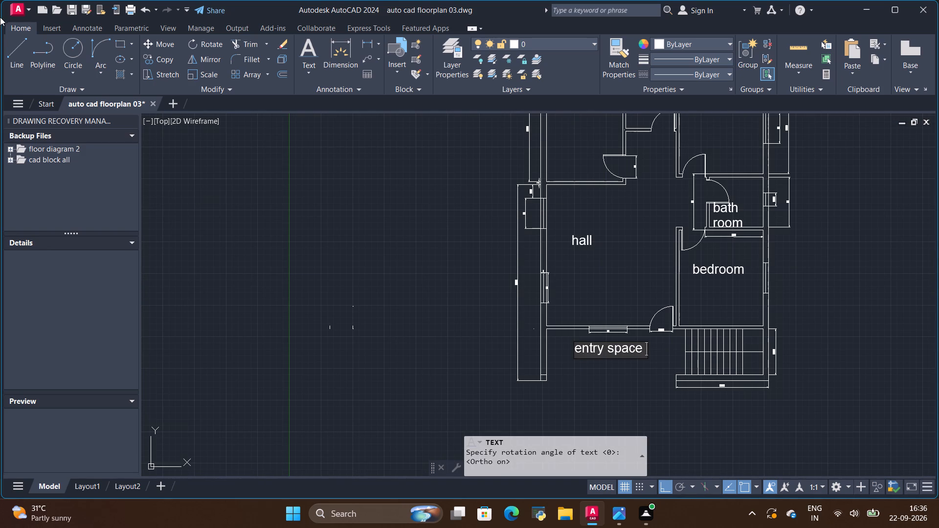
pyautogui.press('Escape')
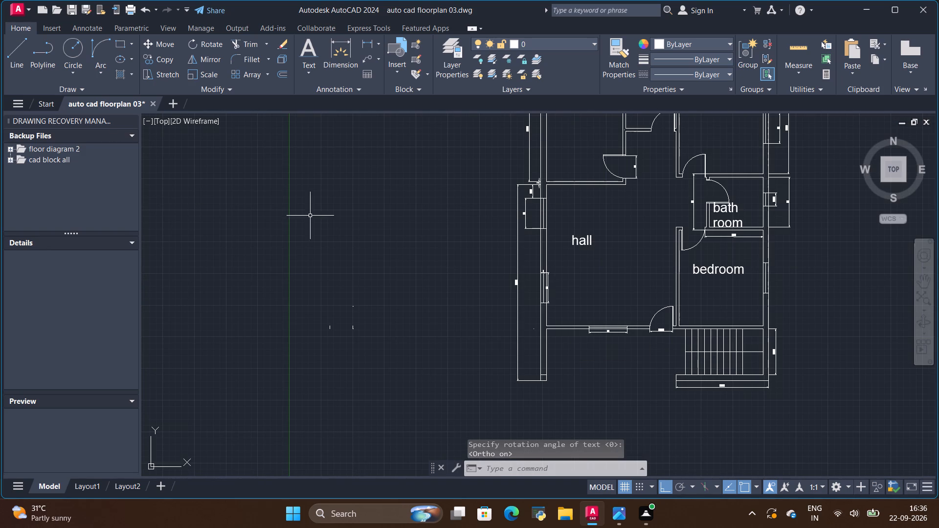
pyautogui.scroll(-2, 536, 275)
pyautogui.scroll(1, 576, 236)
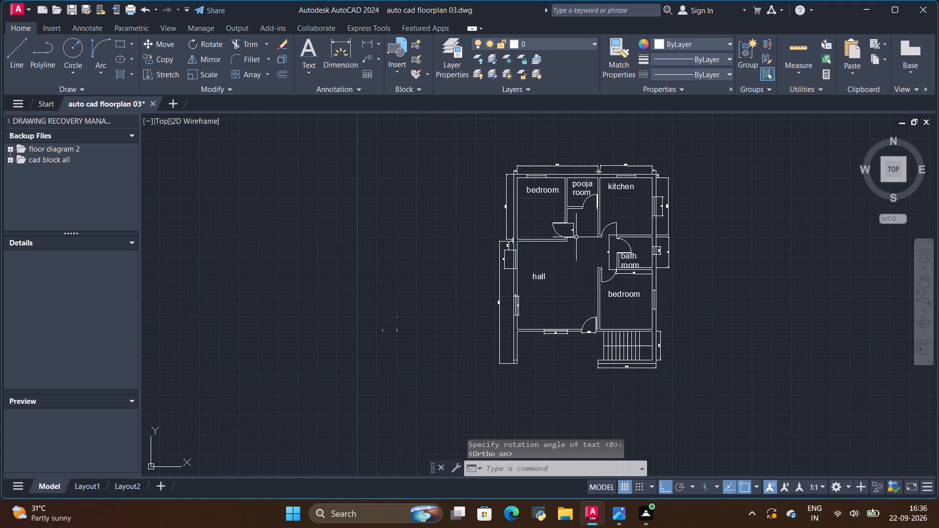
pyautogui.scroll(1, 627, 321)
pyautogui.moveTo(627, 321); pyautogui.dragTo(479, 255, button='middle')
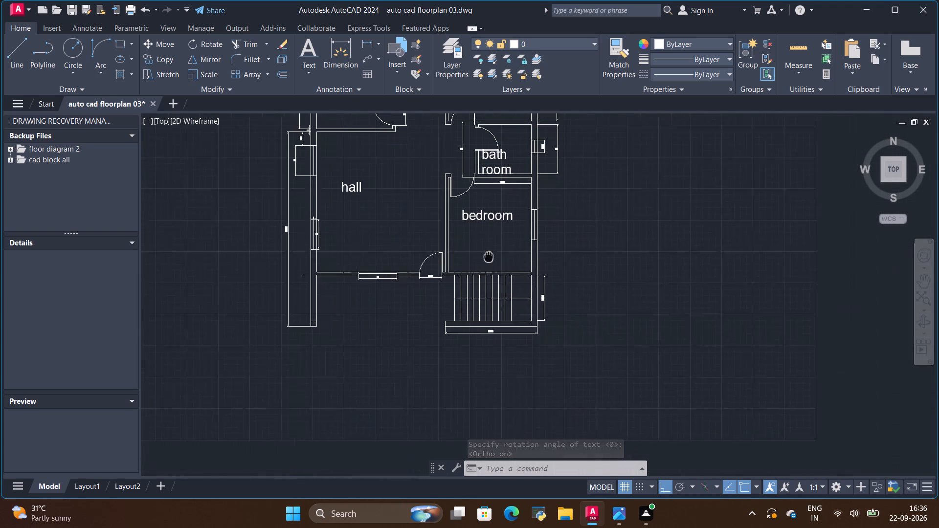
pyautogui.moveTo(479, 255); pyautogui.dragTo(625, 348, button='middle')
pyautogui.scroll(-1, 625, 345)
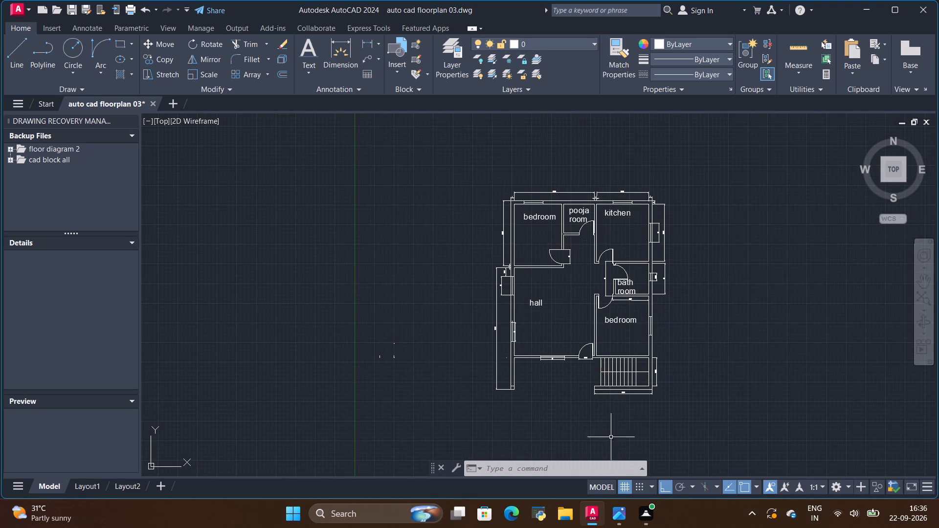
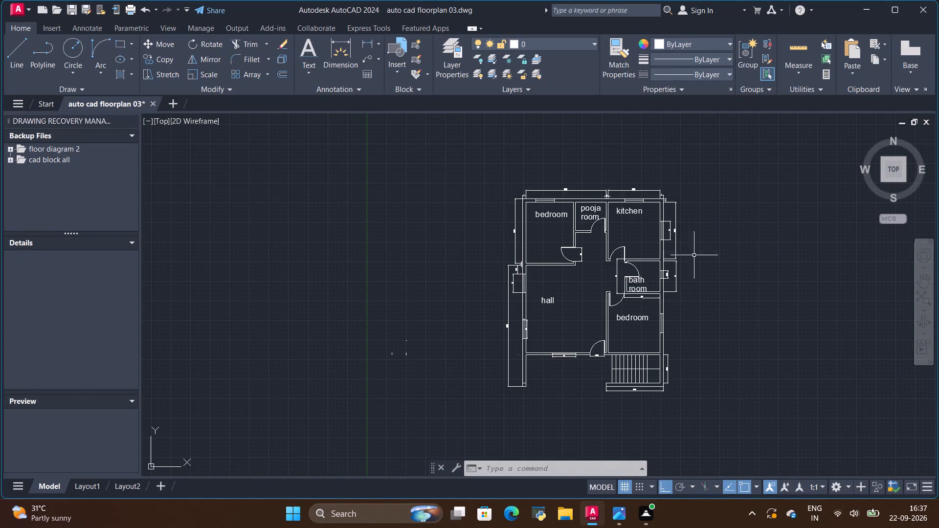
# Move the "kitchen" label straight down toward the middle of the northeast room.
pyautogui.scroll(2, 679, 264)
pyautogui.scroll(-1, 678, 264)
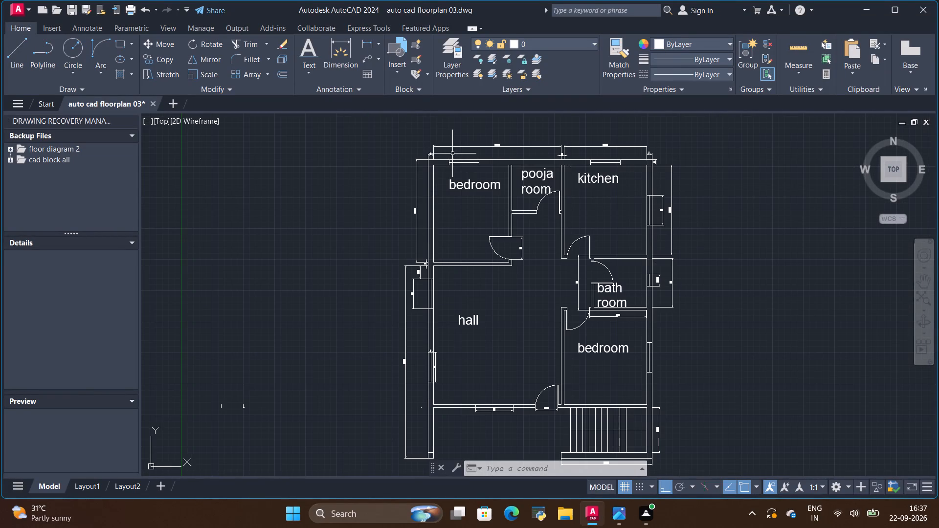
pyautogui.scroll(1, 442, 154)
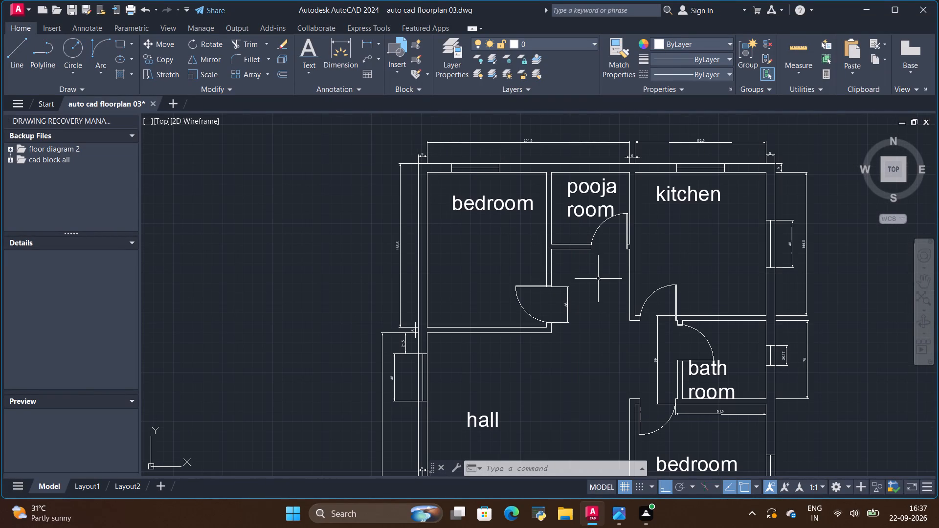
pyautogui.click(670, 201)
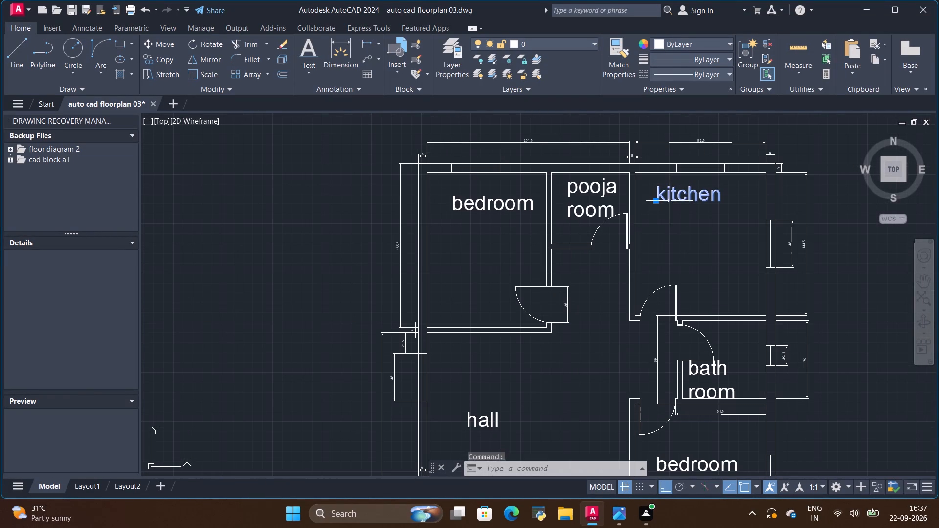
pyautogui.click(656, 203)
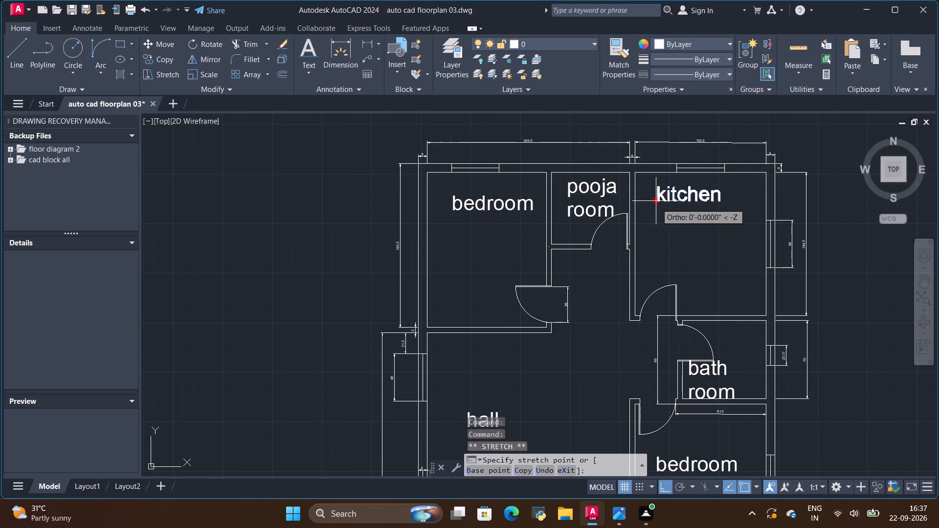
pyautogui.click(668, 248)
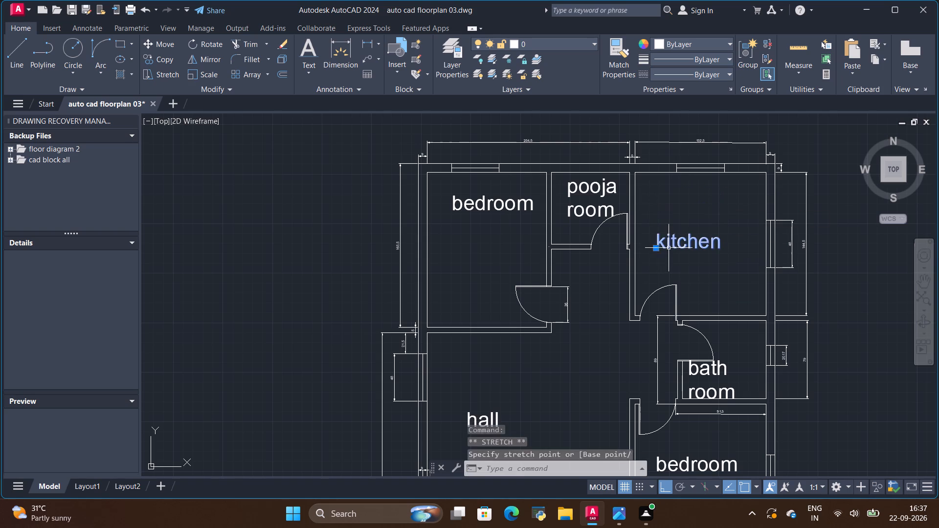
# Move the "hall" label horizontally east, closer to the centre of the hall.
pyautogui.scroll(1, 648, 255)
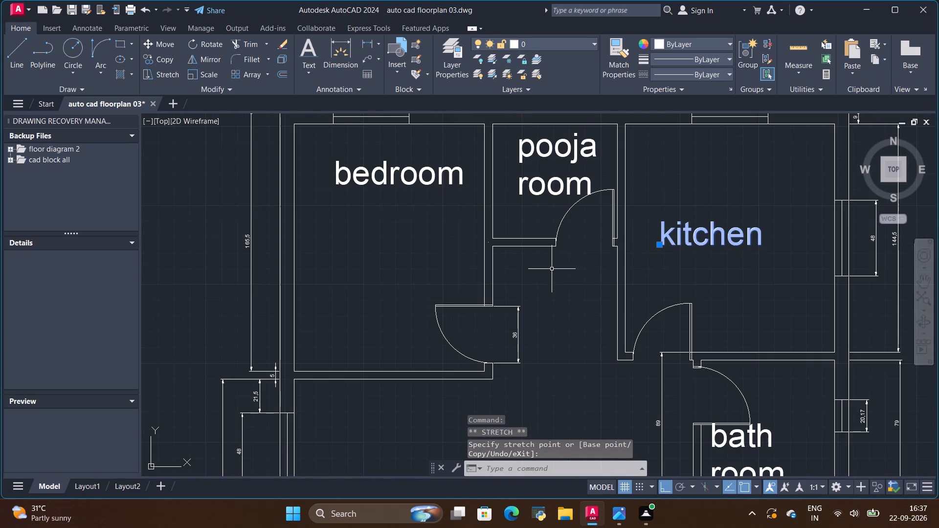
pyautogui.scroll(-2, 525, 248)
pyautogui.scroll(2, 462, 387)
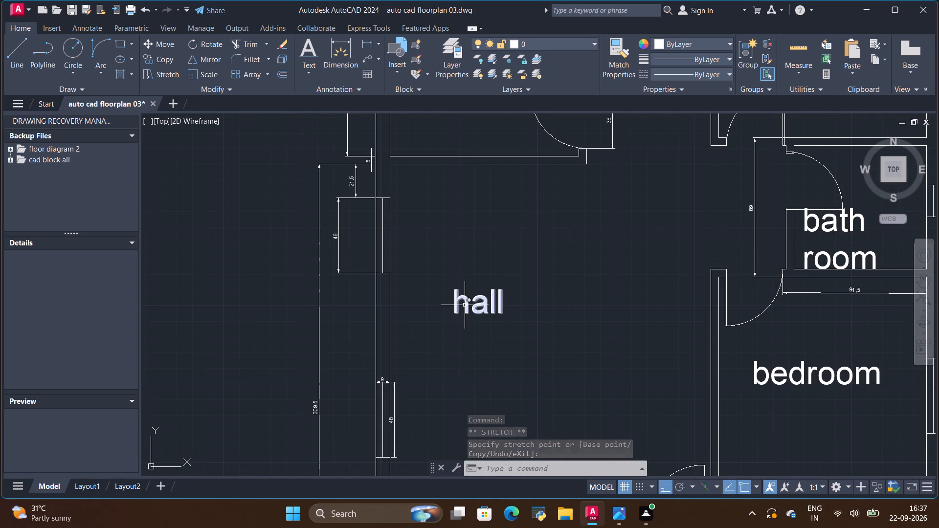
pyautogui.click(465, 305)
pyautogui.click(452, 312)
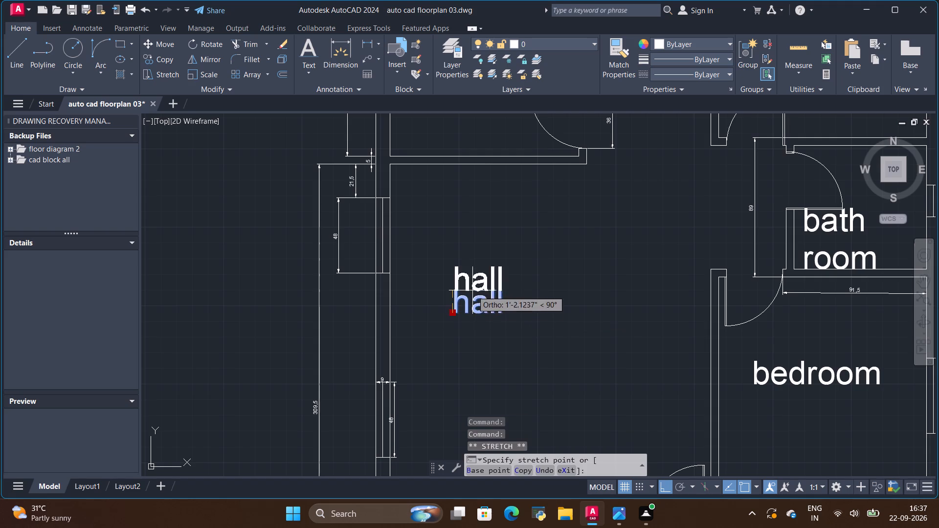
pyautogui.click(511, 307)
# Move the northwest room's "bedroom" label straight down toward the middle of that room.
pyautogui.scroll(-3, 552, 319)
pyautogui.scroll(2, 537, 235)
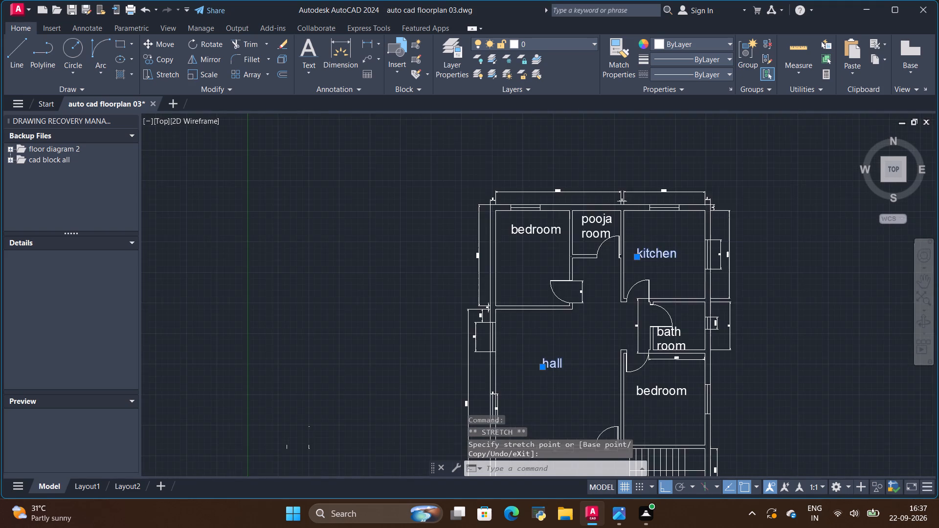
pyautogui.click(534, 229)
pyautogui.scroll(2, 495, 238)
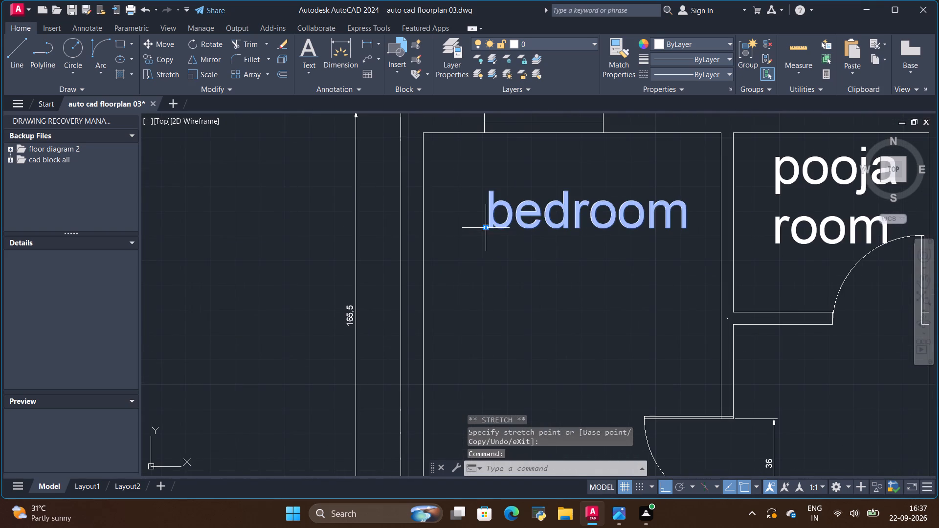
pyautogui.click(486, 228)
pyautogui.click(467, 323)
# With Ortho off, move the "bath" and "room" text lines up and east, clear of the bathroom door and bottom wall.
pyautogui.scroll(-3, 458, 329)
pyautogui.scroll(-1, 553, 262)
pyautogui.scroll(3, 601, 411)
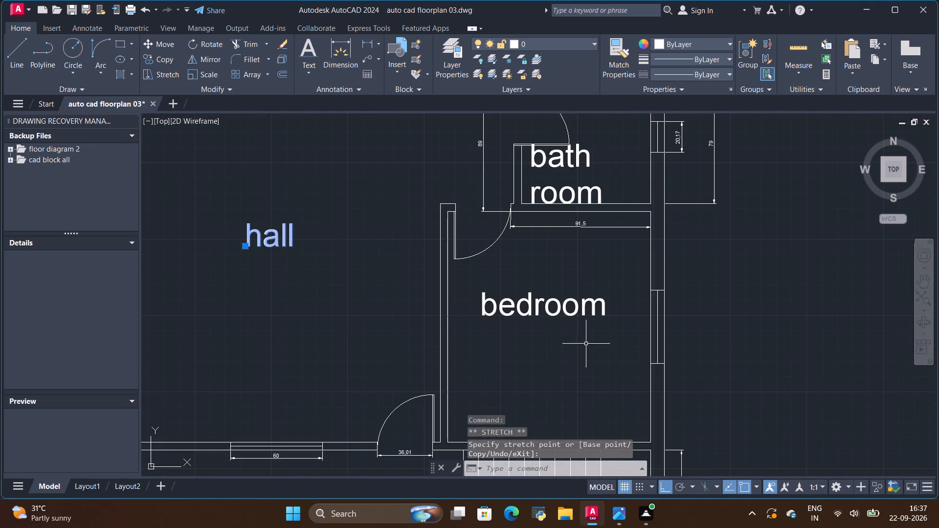
pyautogui.scroll(-2, 581, 300)
pyautogui.scroll(2, 565, 270)
pyautogui.scroll(1, 579, 150)
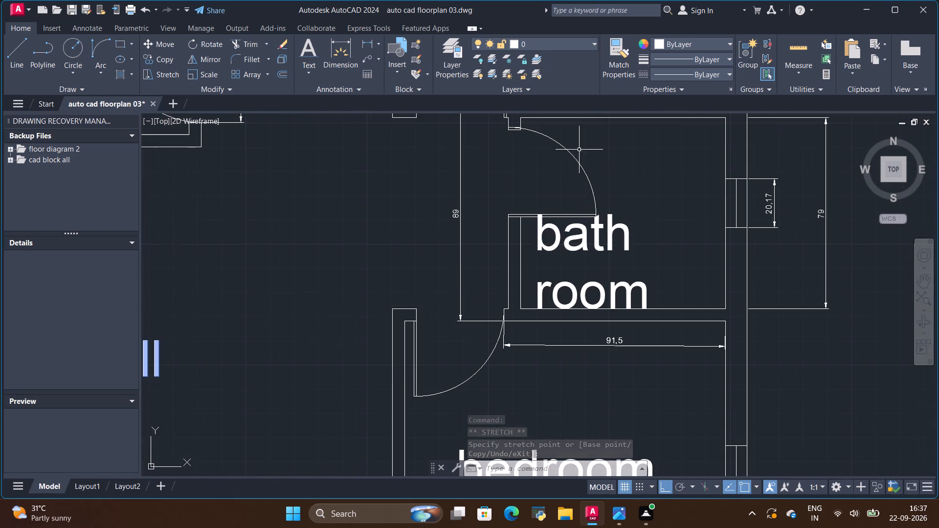
pyautogui.click(574, 237)
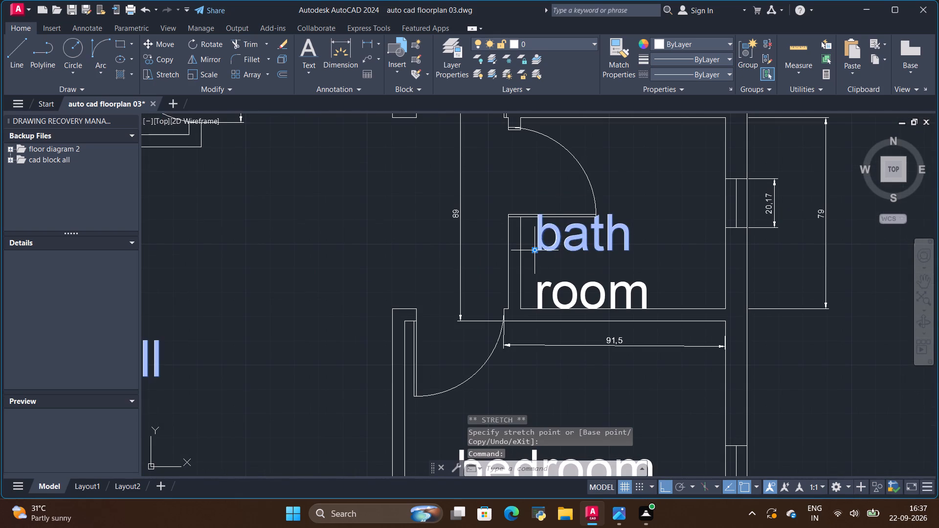
pyautogui.click(537, 252)
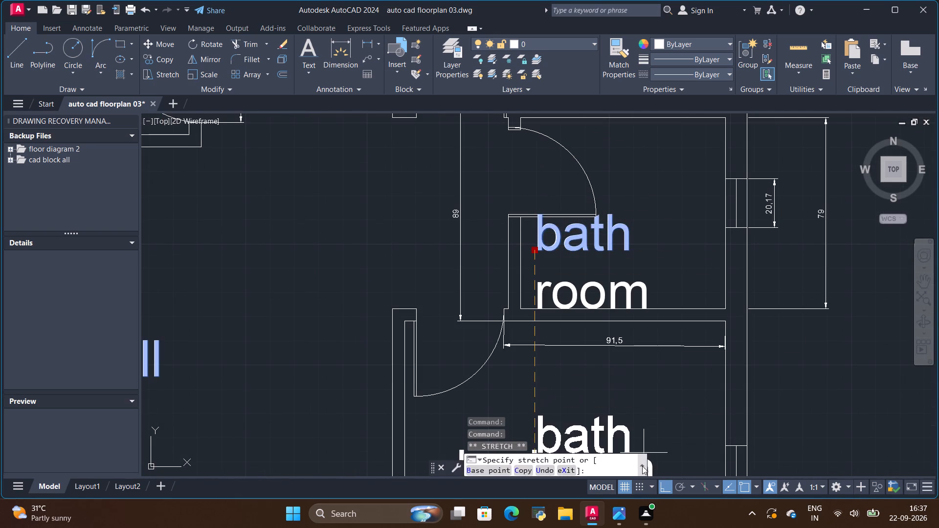
pyautogui.click(660, 483)
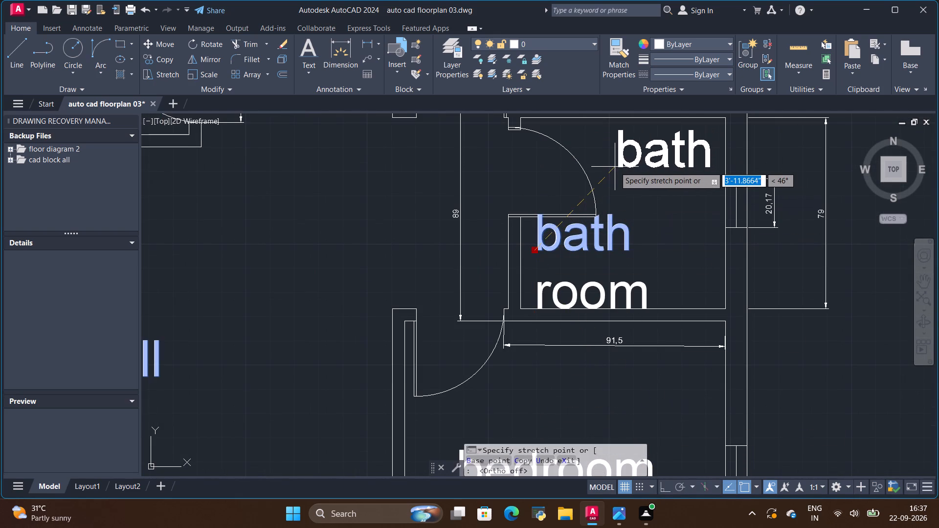
pyautogui.click(613, 173)
pyautogui.click(587, 298)
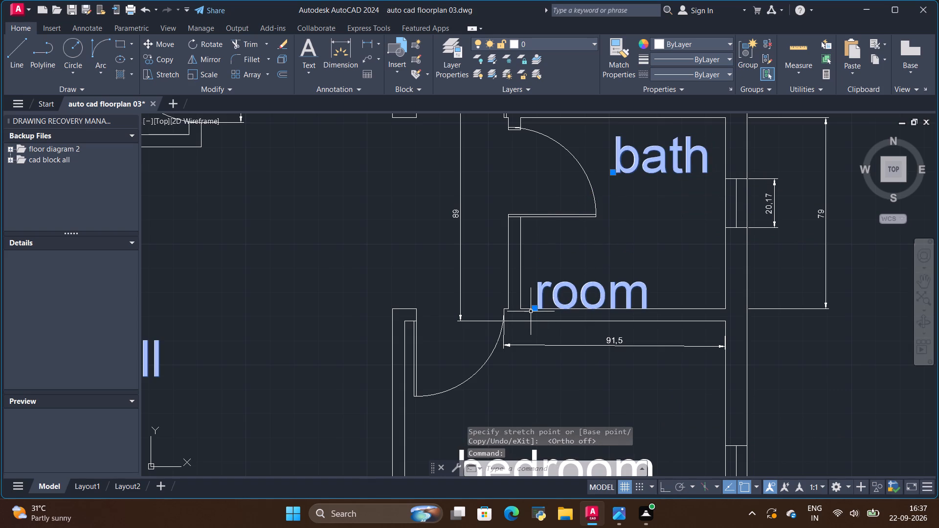
pyautogui.click(534, 309)
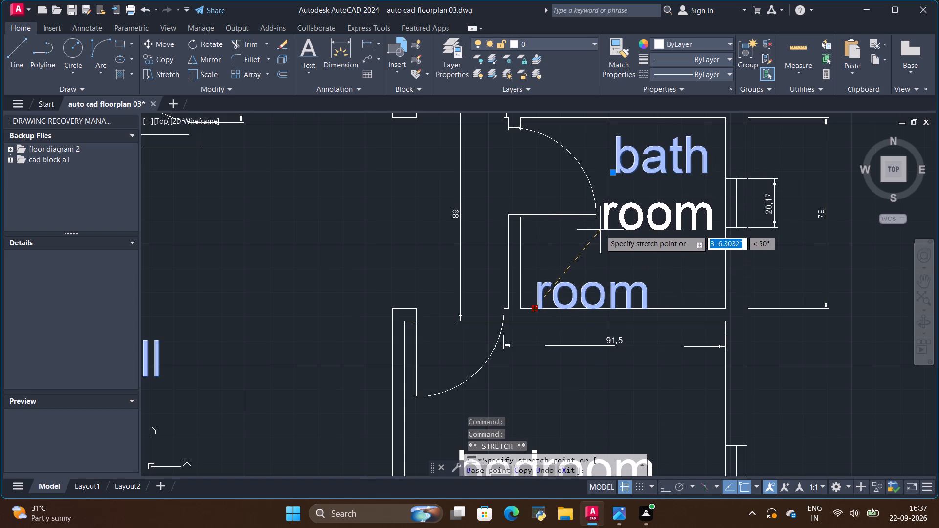
pyautogui.click(602, 226)
# Move the southeast room's "bedroom" label slightly down and west to centre it in the room.
pyautogui.scroll(-3, 539, 250)
pyautogui.scroll(1, 513, 316)
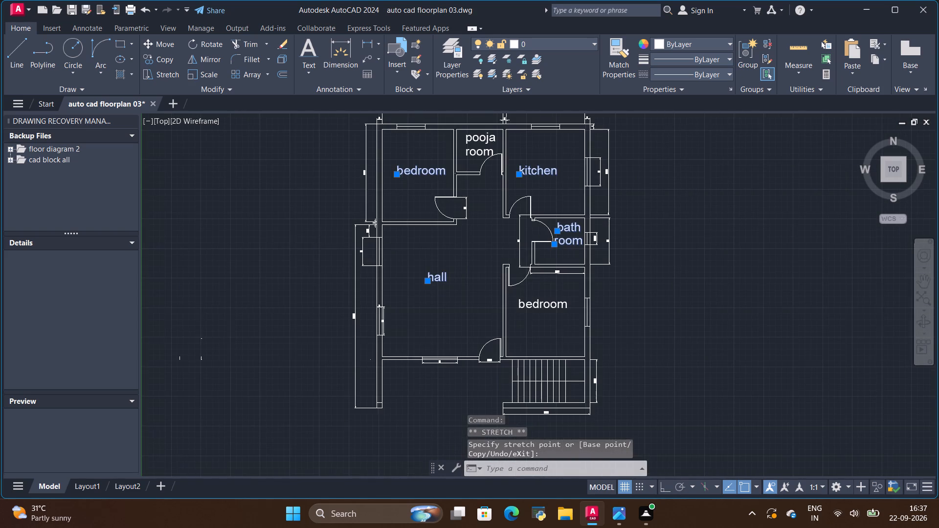
pyautogui.scroll(1, 513, 316)
pyautogui.click(534, 297)
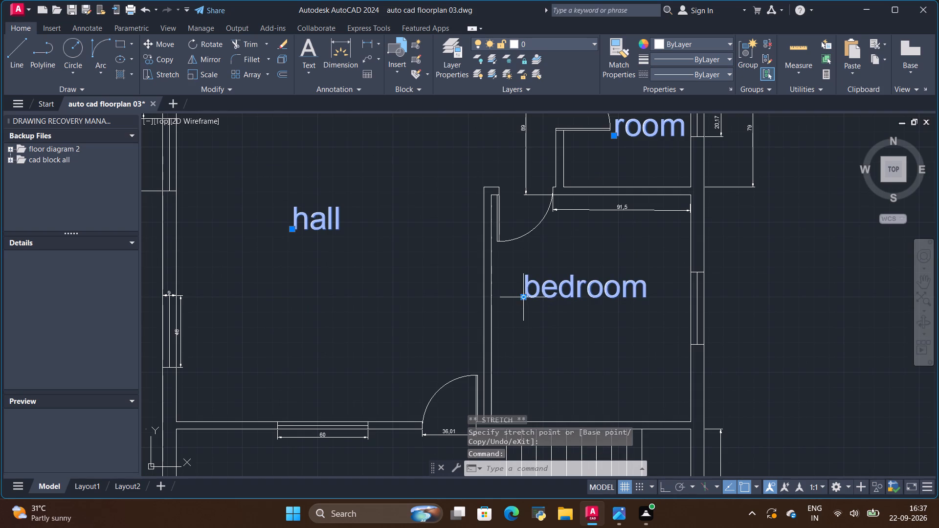
pyautogui.click(524, 299)
pyautogui.click(518, 324)
# Restart the Text command to place another label on the floor plan.
pyautogui.scroll(-3, 603, 264)
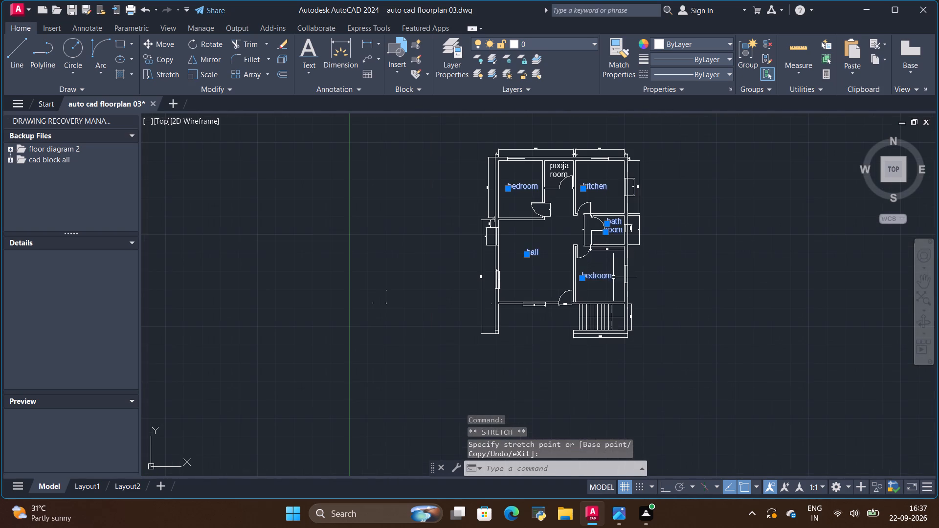
pyautogui.press('space')
pyautogui.scroll(2, 581, 260)
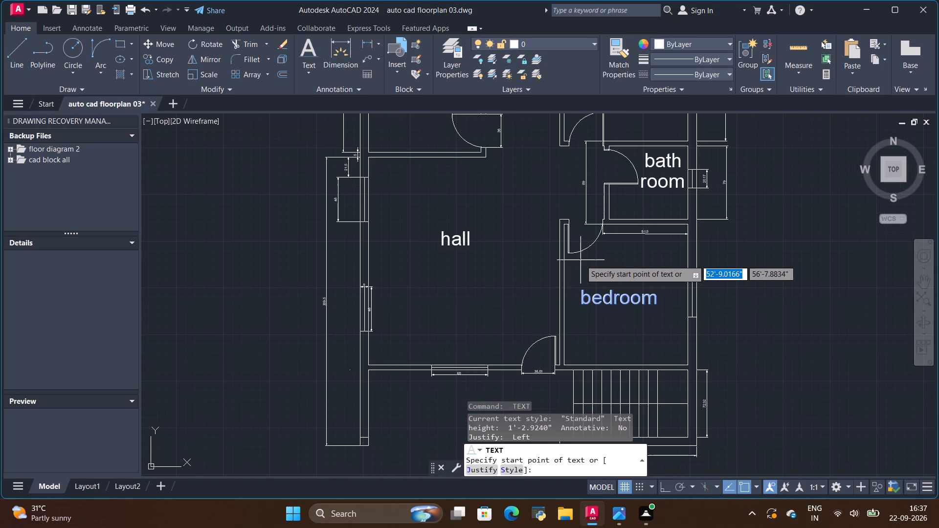
pyautogui.scroll(-2, 736, 246)
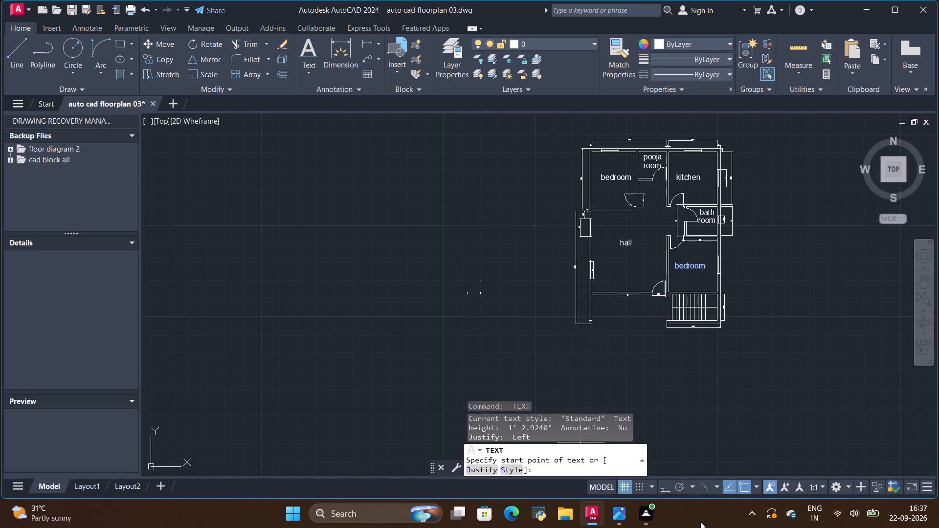